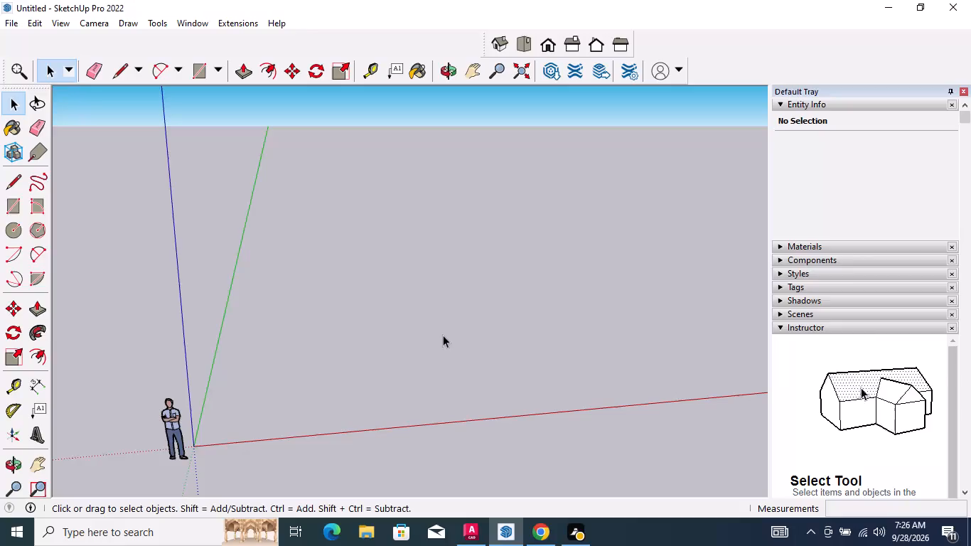
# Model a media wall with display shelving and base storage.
# Draw an upright rectangle about 10' by 7' 3" in the front view, beside the scale figure.
pyautogui.click(401, 344)
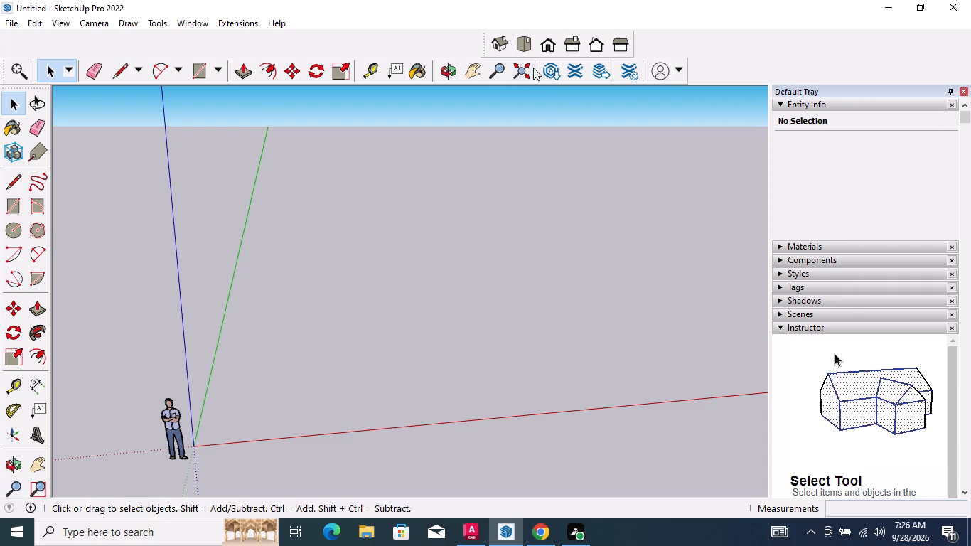
pyautogui.click(548, 44)
pyautogui.scroll(1, 603, 227)
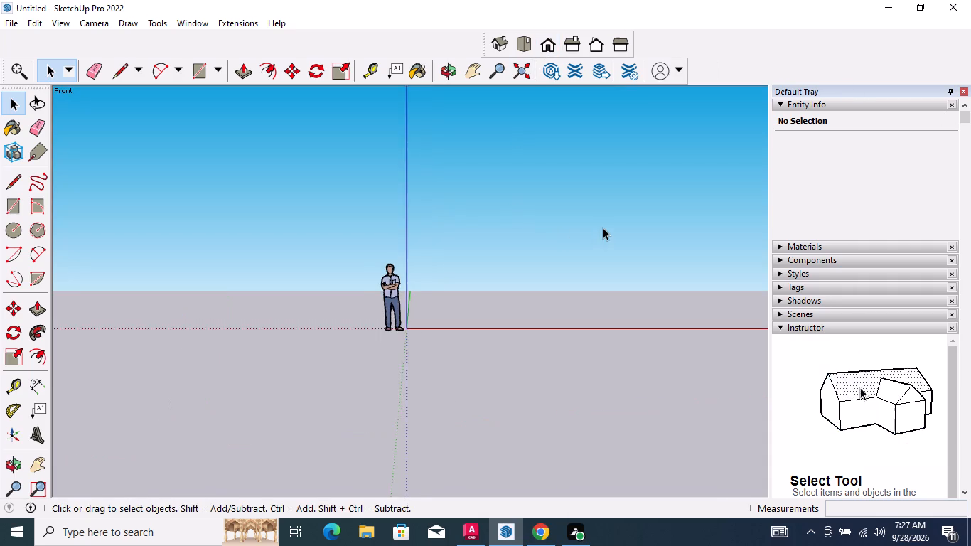
pyautogui.scroll(3, 603, 227)
pyautogui.scroll(2, 557, 325)
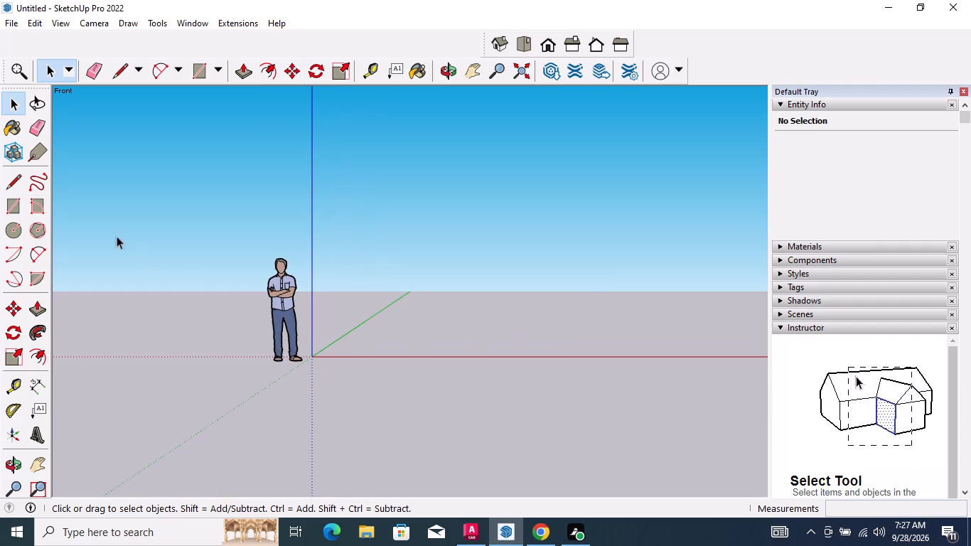
pyautogui.click(9, 203)
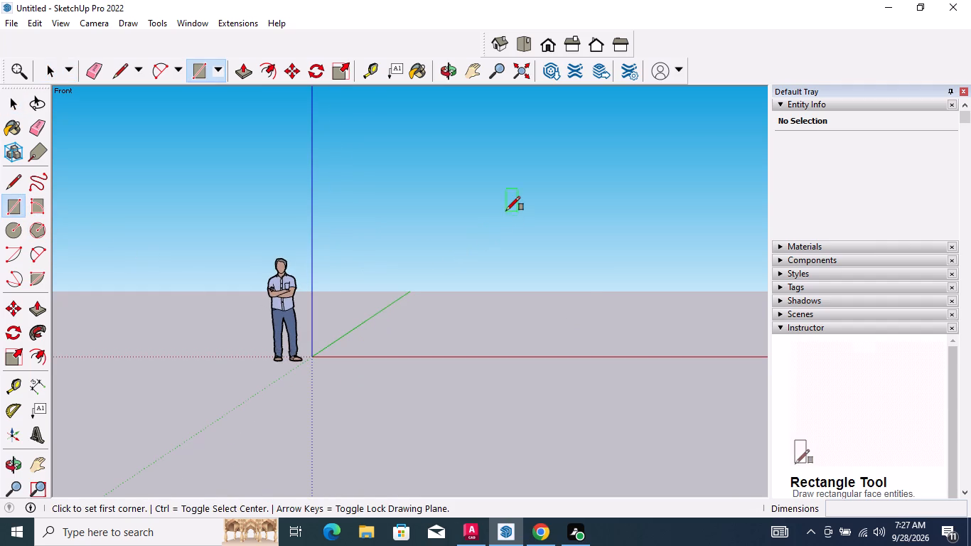
pyautogui.click(506, 210)
pyautogui.scroll(1, 643, 318)
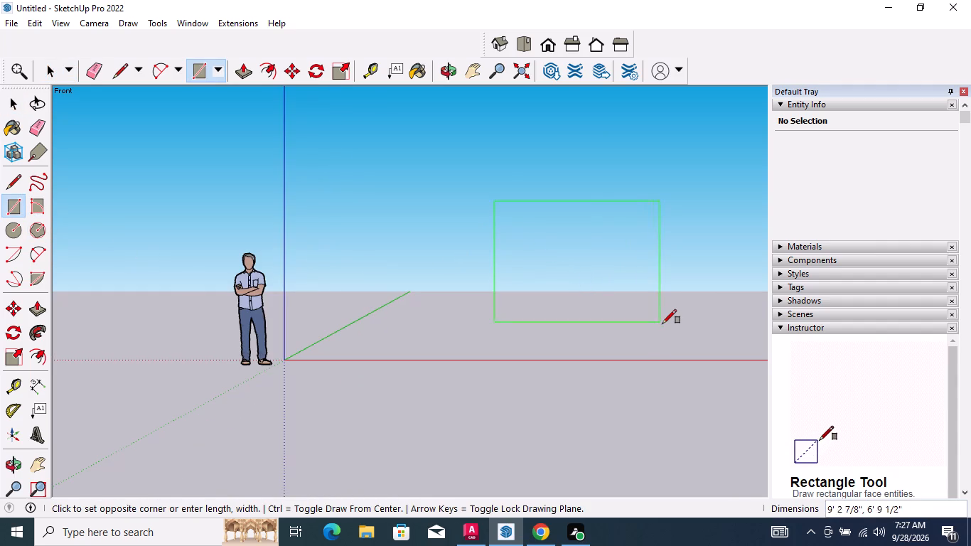
pyautogui.click(673, 331)
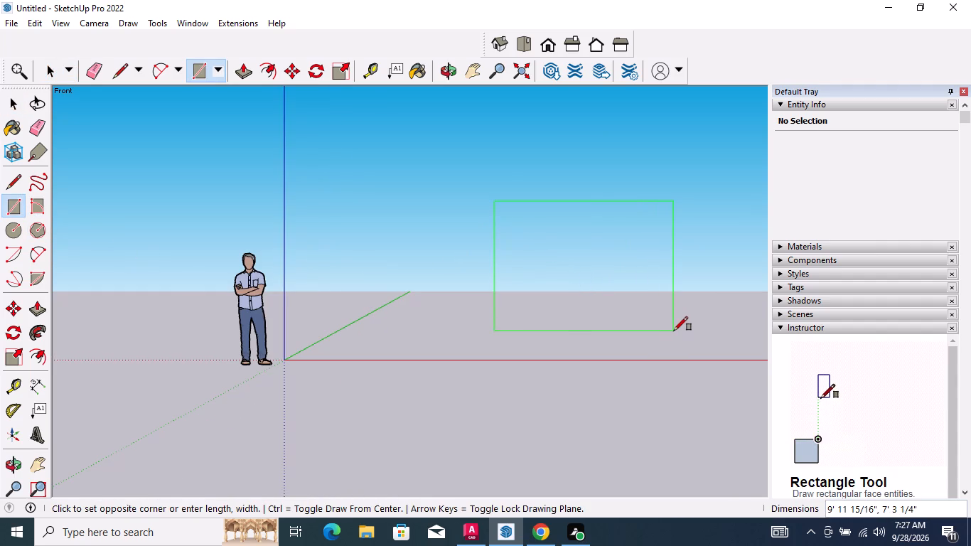
pyautogui.press('space')
# Move the whole rectangle with its edges about 17' back from its drawn position.
pyautogui.scroll(-6, 579, 336)
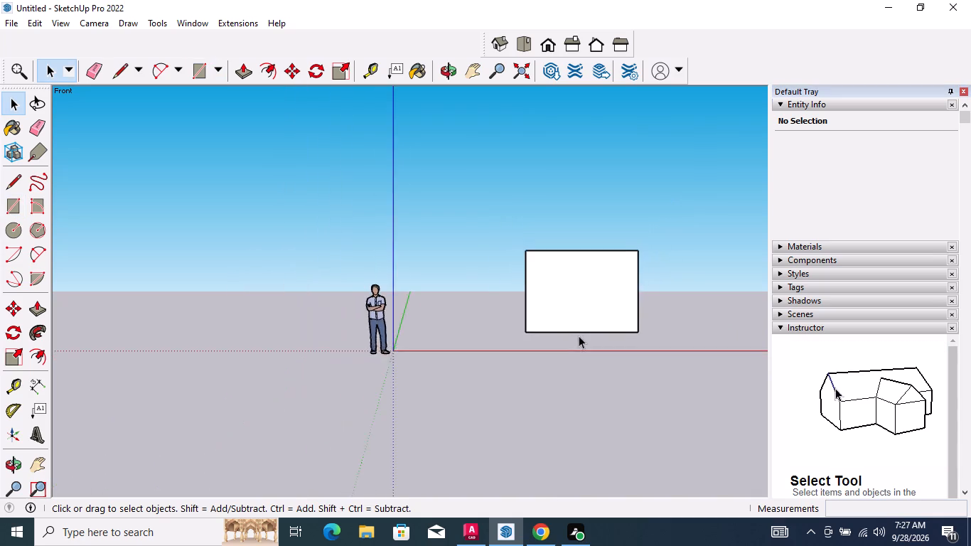
pyautogui.scroll(-5, 579, 336)
pyautogui.moveTo(598, 326); pyautogui.dragTo(726, 391, button='middle')
pyautogui.scroll(4, 655, 260)
pyautogui.scroll(2, 583, 260)
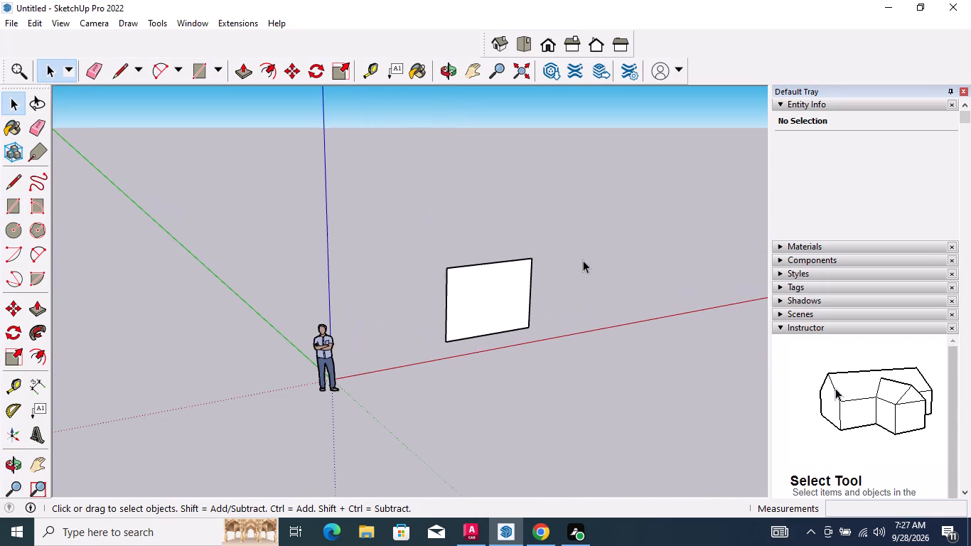
pyautogui.moveTo(576, 350); pyautogui.dragTo(514, 317, button='middle')
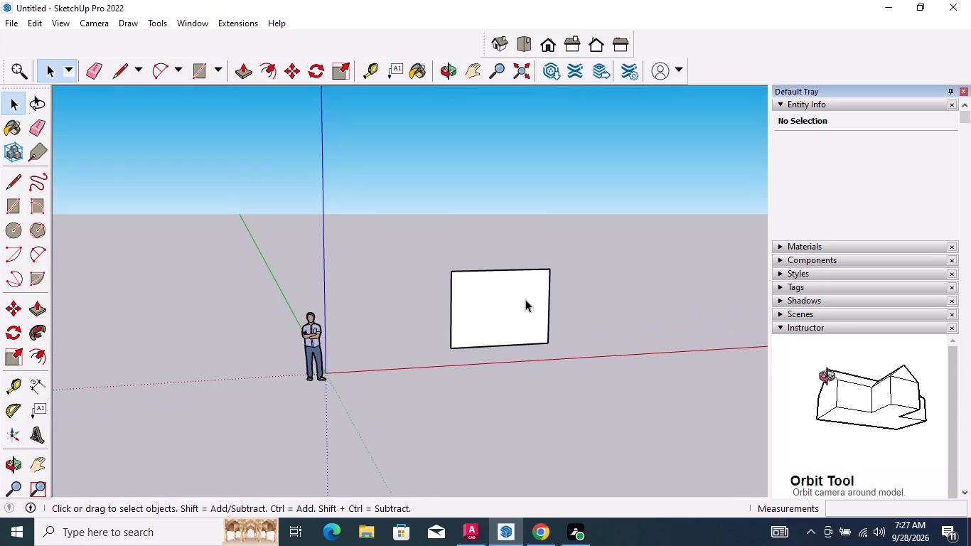
pyautogui.scroll(6, 527, 296)
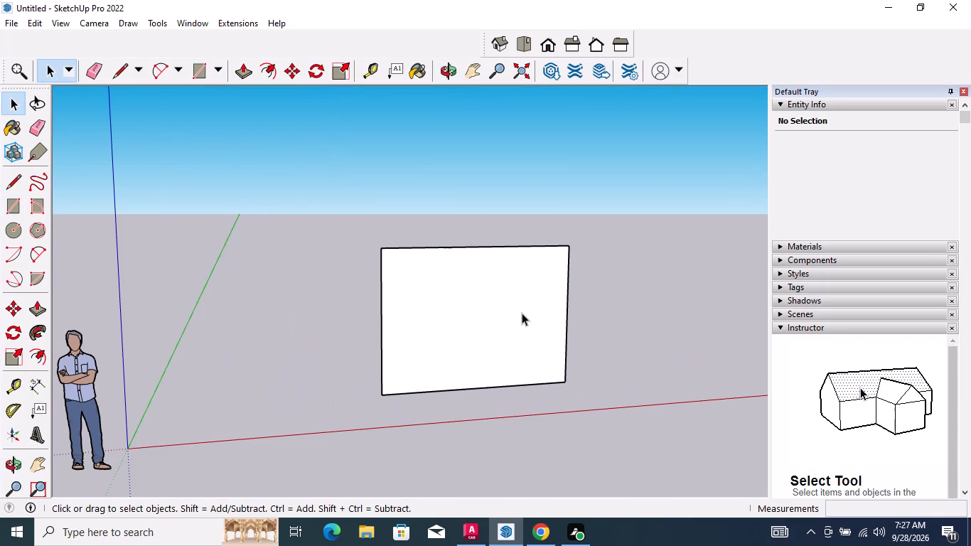
pyautogui.doubleClick(522, 313)
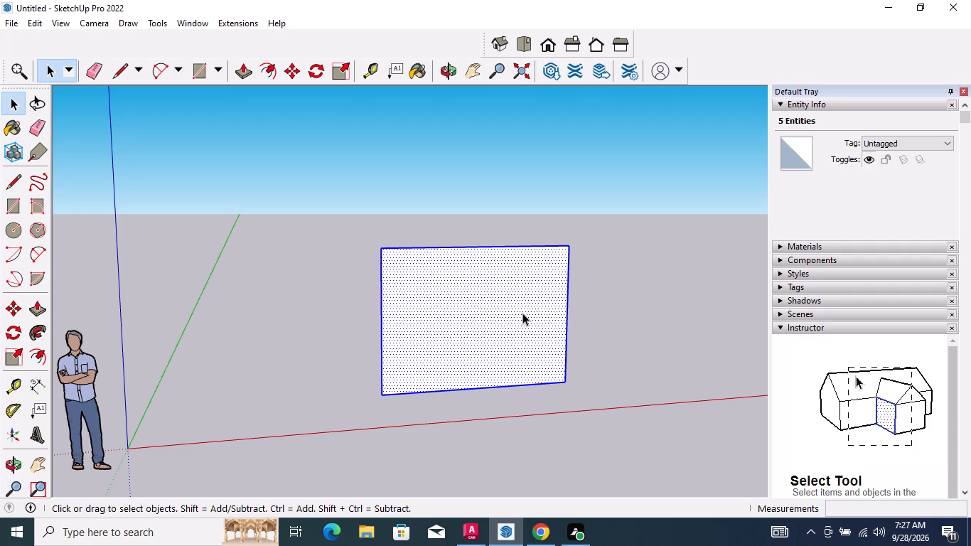
pyautogui.press('m')
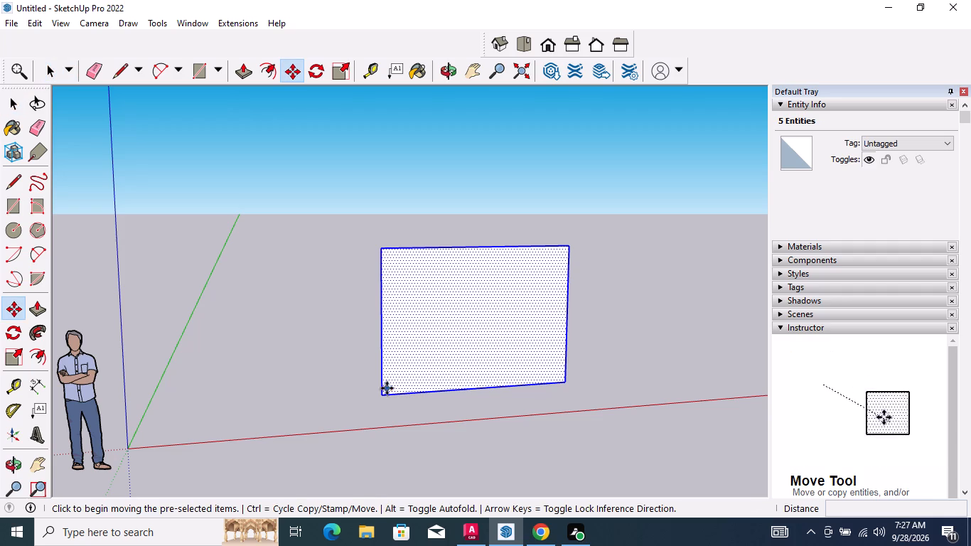
pyautogui.click(384, 395)
pyautogui.click(358, 333)
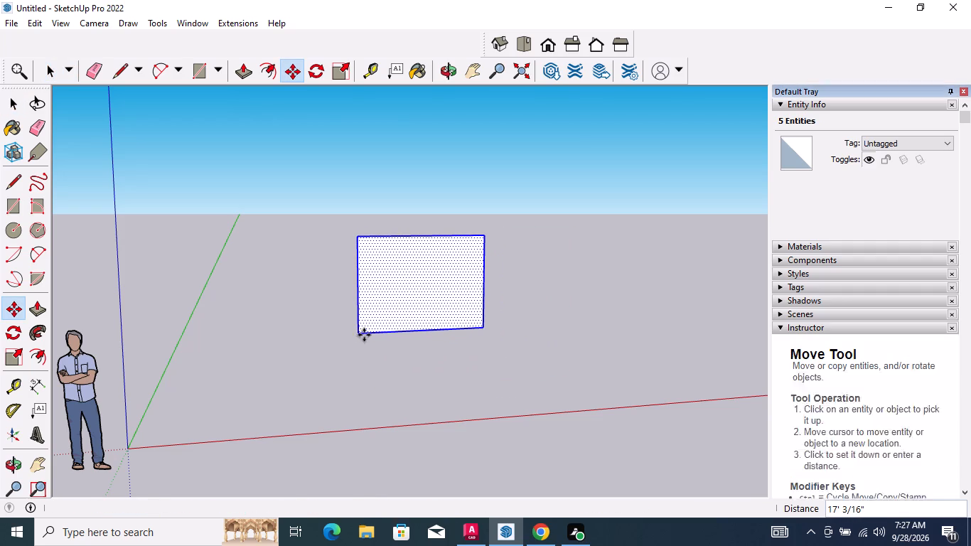
pyautogui.press('space')
pyautogui.scroll(4, 601, 260)
pyautogui.click(544, 318)
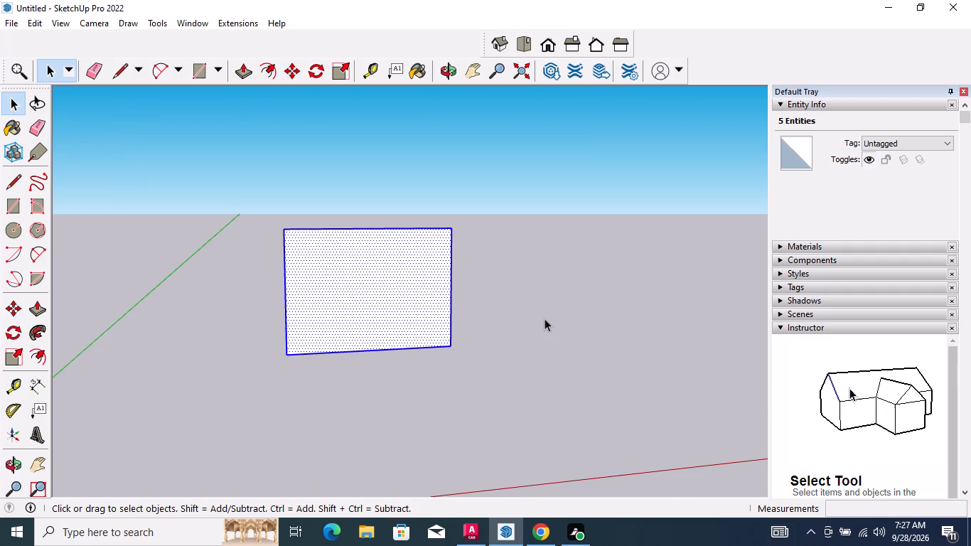
# Push/Pull the rectangle into an upright slab about 1' 2" thick.
pyautogui.scroll(-2, 551, 316)
pyautogui.moveTo(610, 343); pyautogui.dragTo(579, 353, button='middle')
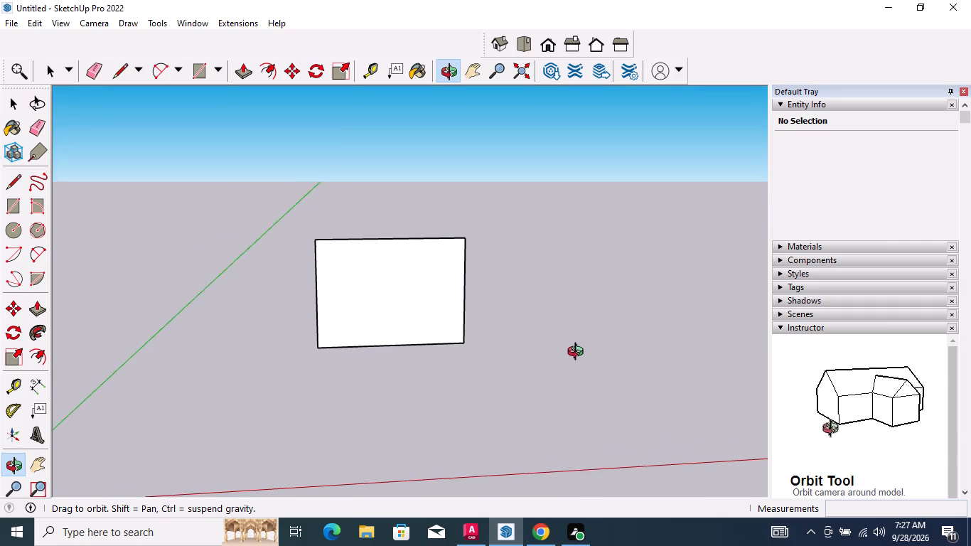
pyautogui.moveTo(579, 353); pyautogui.dragTo(578, 348, button='middle')
pyautogui.scroll(2, 393, 312)
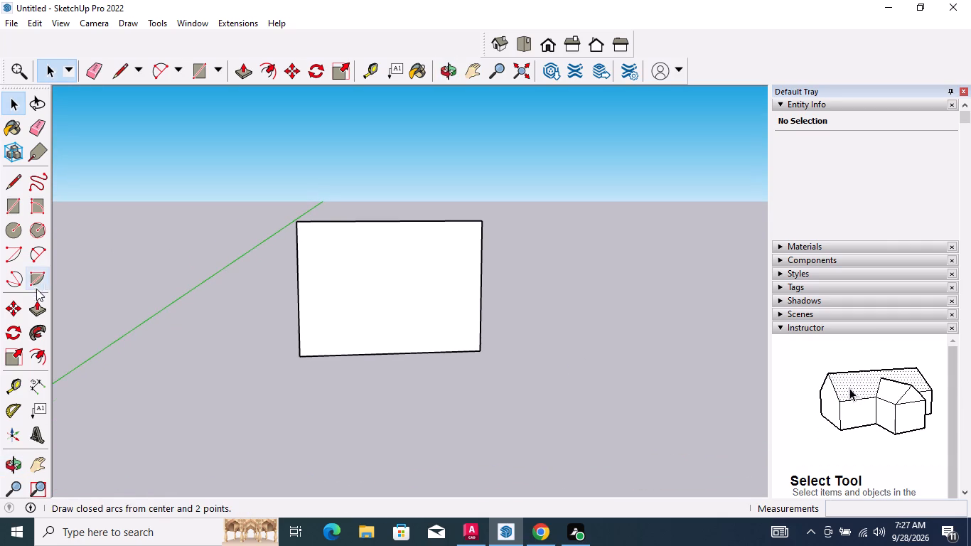
pyautogui.click(41, 304)
pyautogui.doubleClick(326, 284)
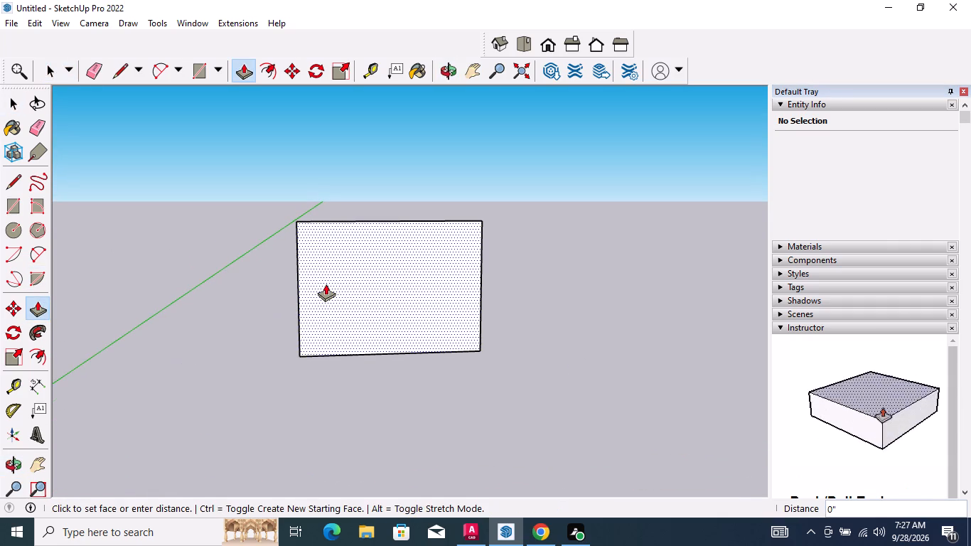
pyautogui.moveTo(338, 315); pyautogui.dragTo(439, 305, button='middle')
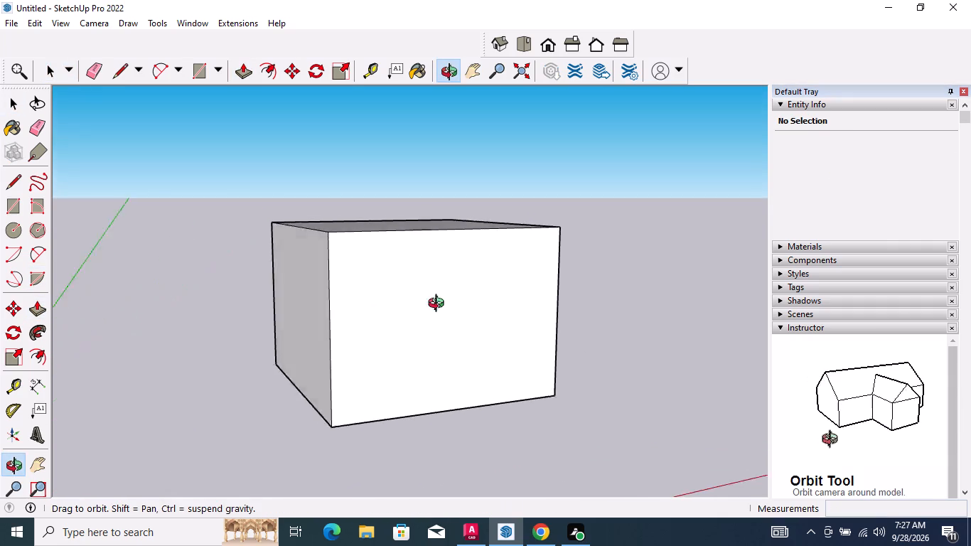
pyautogui.moveTo(439, 305); pyautogui.dragTo(483, 285, button='middle')
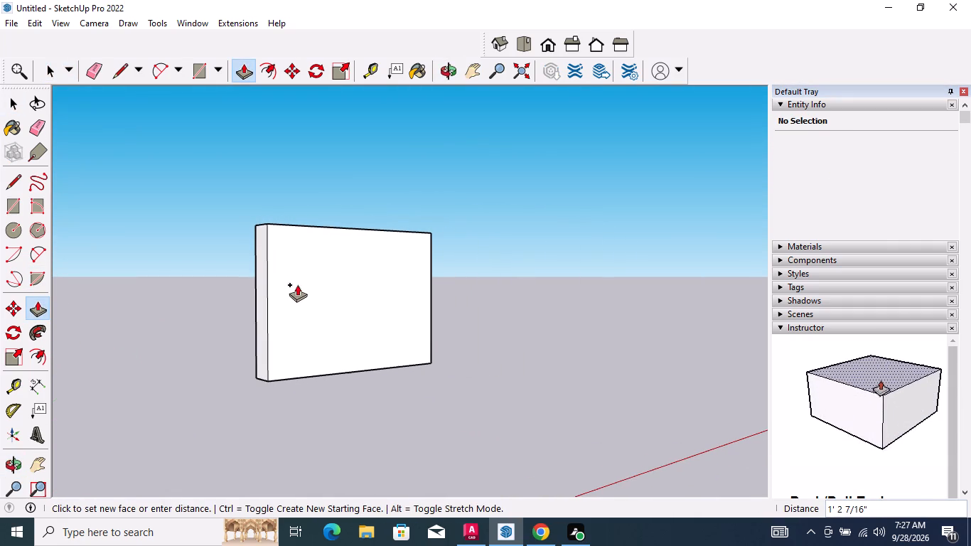
pyautogui.click(298, 284)
pyautogui.press('space')
# Draw a horizontal line about 10' long across the slab's front face, just below its top edge.
pyautogui.scroll(-2, 562, 284)
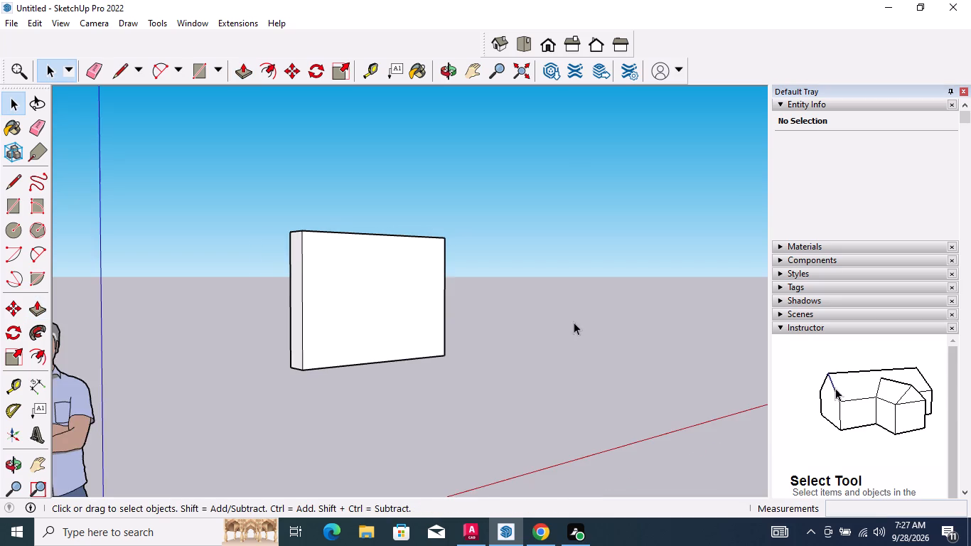
pyautogui.moveTo(574, 322); pyautogui.dragTo(406, 321, button='middle')
pyautogui.scroll(2, 419, 289)
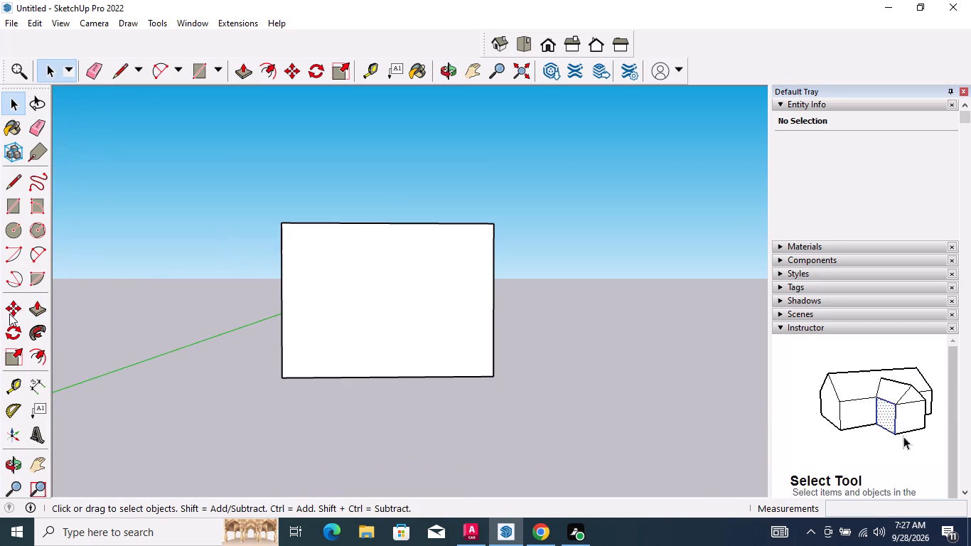
pyautogui.click(21, 177)
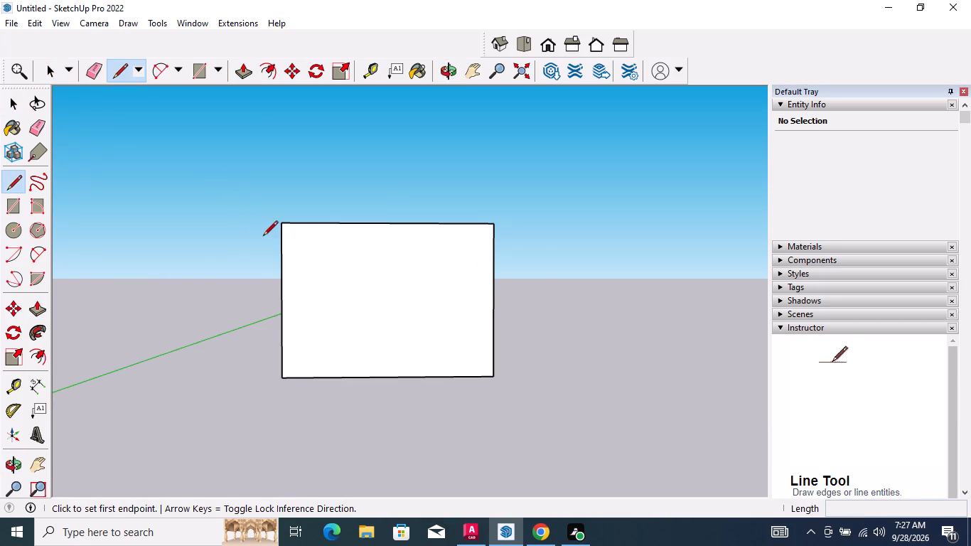
pyautogui.scroll(4, 353, 251)
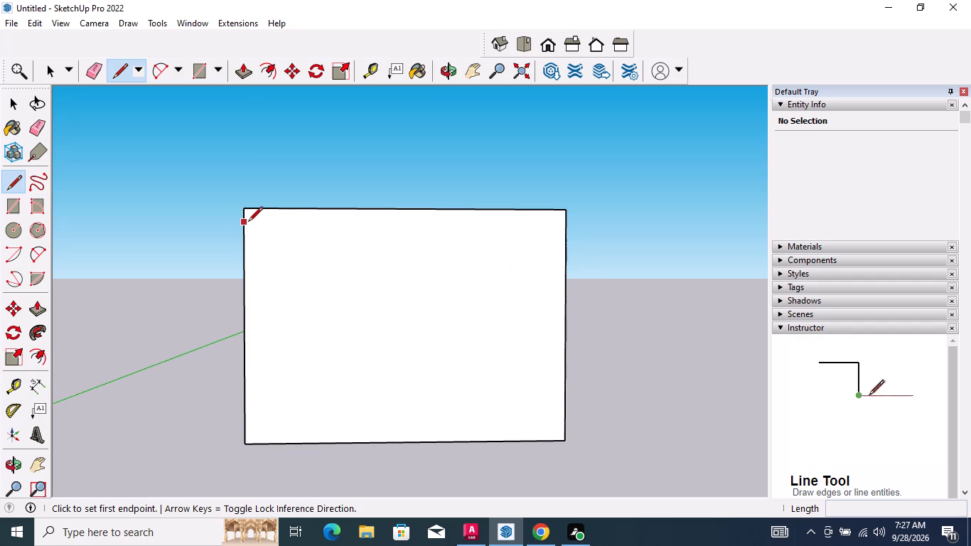
pyautogui.scroll(1, 247, 220)
pyautogui.click(247, 220)
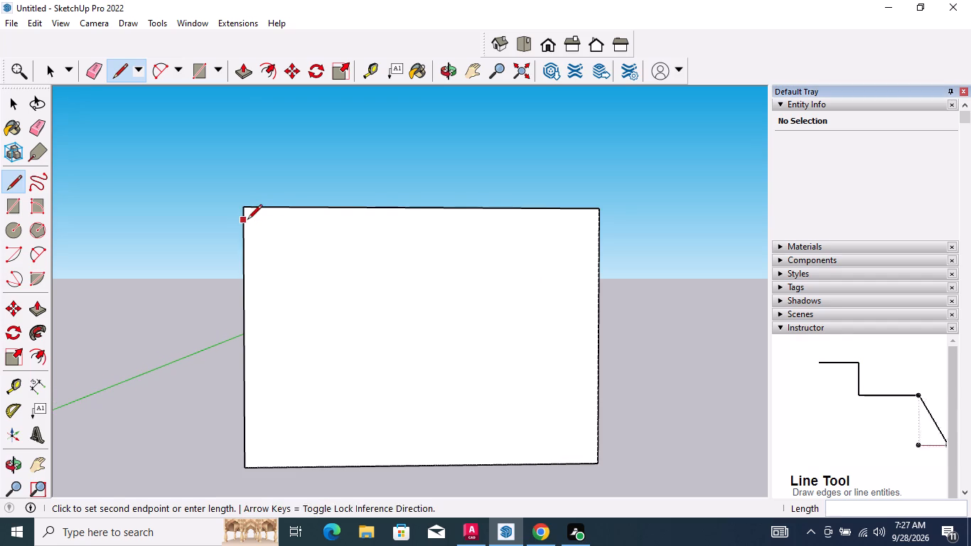
pyautogui.click(597, 223)
pyautogui.press('space')
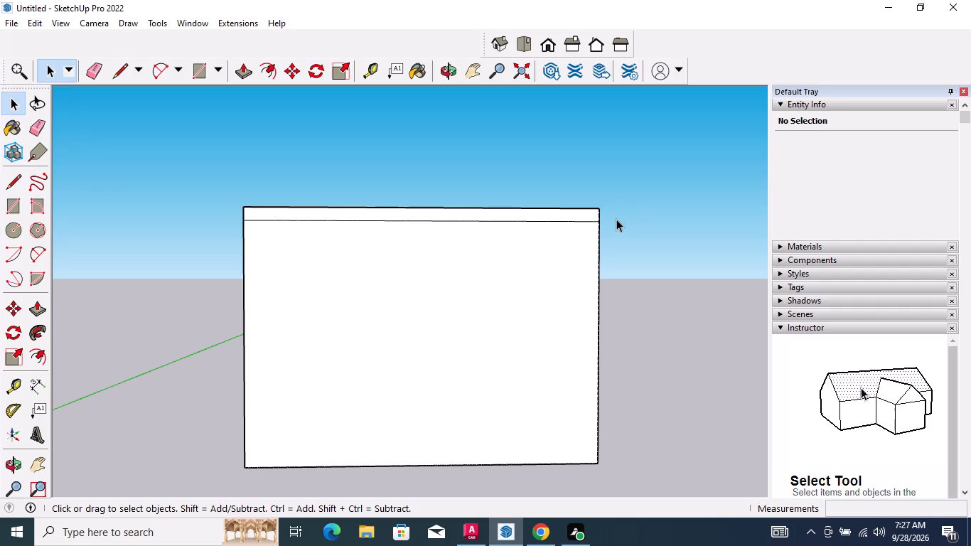
# Push/Pull the narrow top strip of the front face outward about 2' 2" to form a projecting ledge.
pyautogui.scroll(-3, 616, 213)
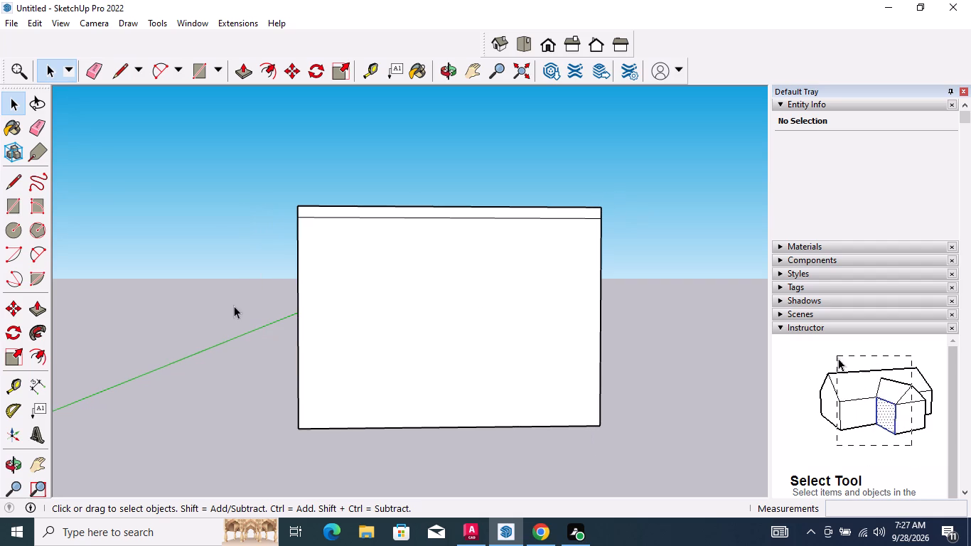
pyautogui.moveTo(246, 310); pyautogui.dragTo(383, 353, button='middle')
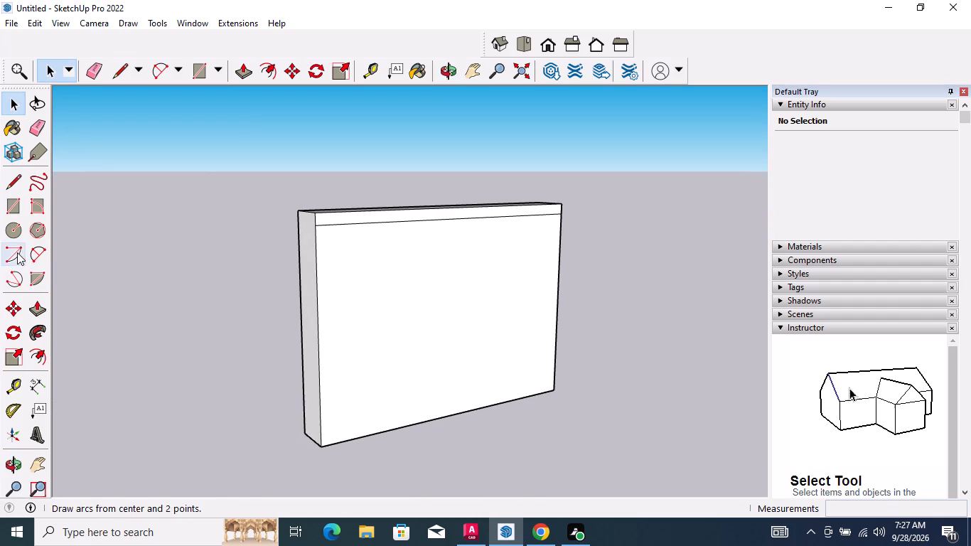
pyautogui.click(38, 304)
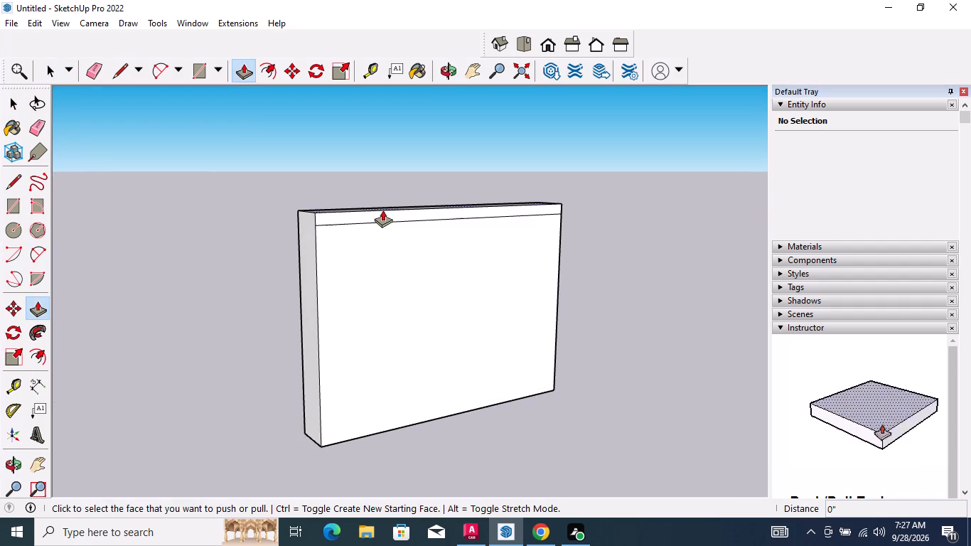
pyautogui.click(384, 211)
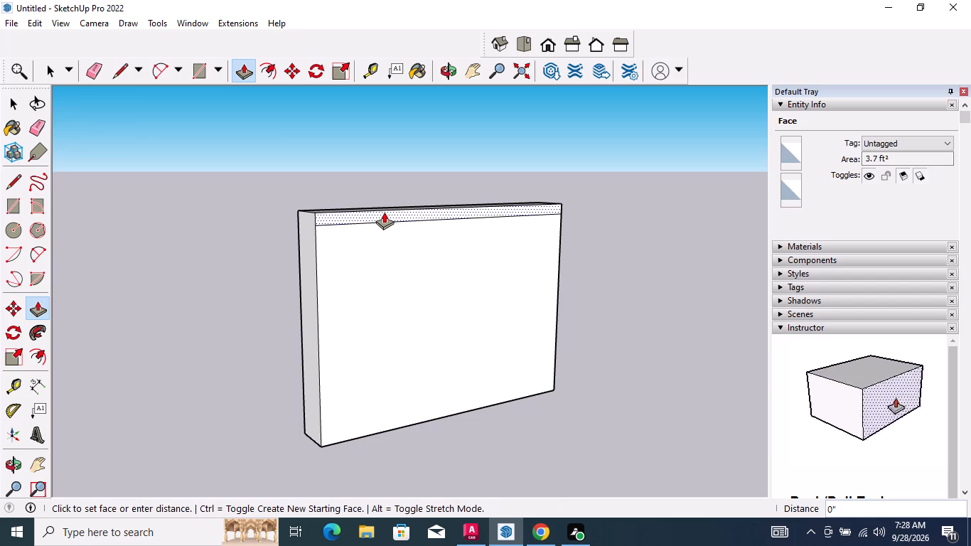
pyautogui.click(424, 209)
pyautogui.press('space')
# Draw a horizontal line about 10' long across the lower part of the slab's front face, from side edge to side edge.
pyautogui.moveTo(427, 367); pyautogui.dragTo(429, 324, button='middle')
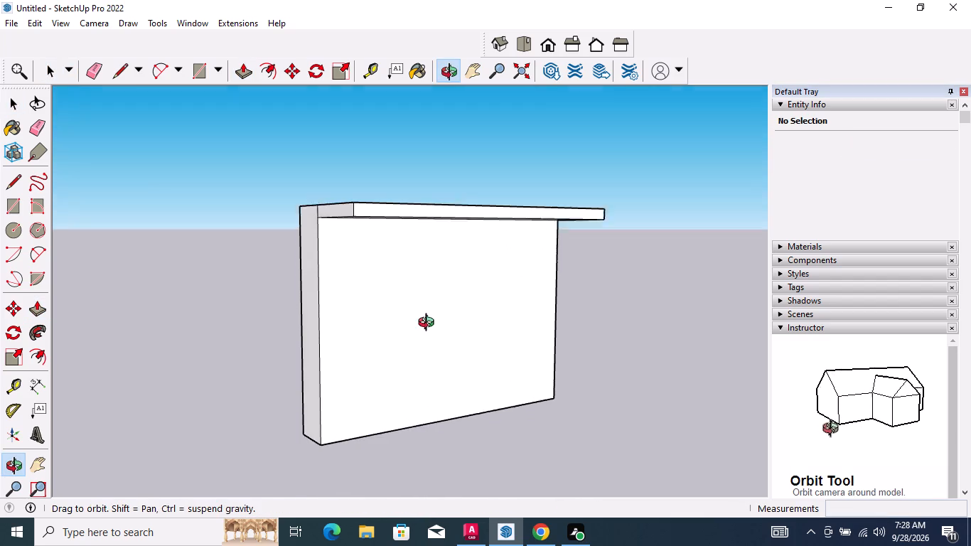
pyautogui.moveTo(429, 324); pyautogui.dragTo(417, 287, button='middle')
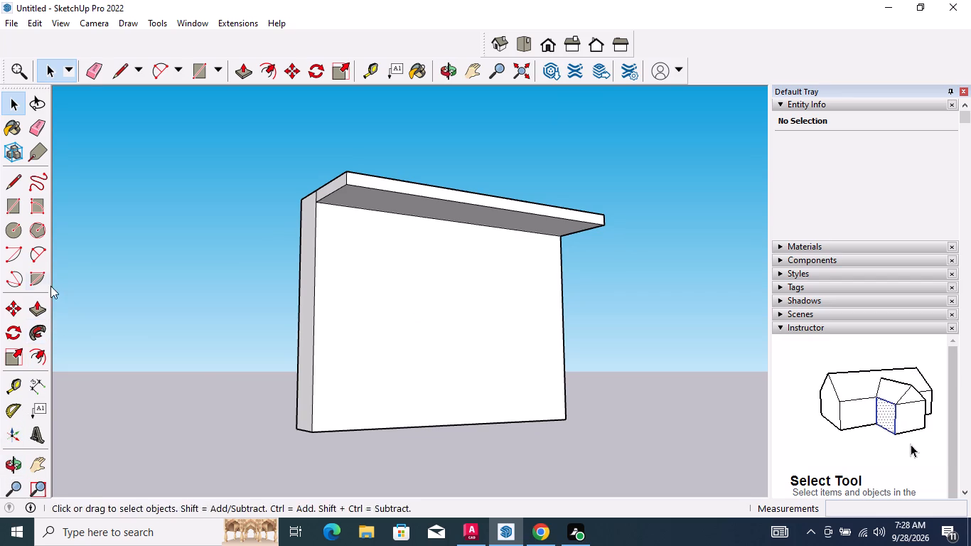
pyautogui.click(15, 183)
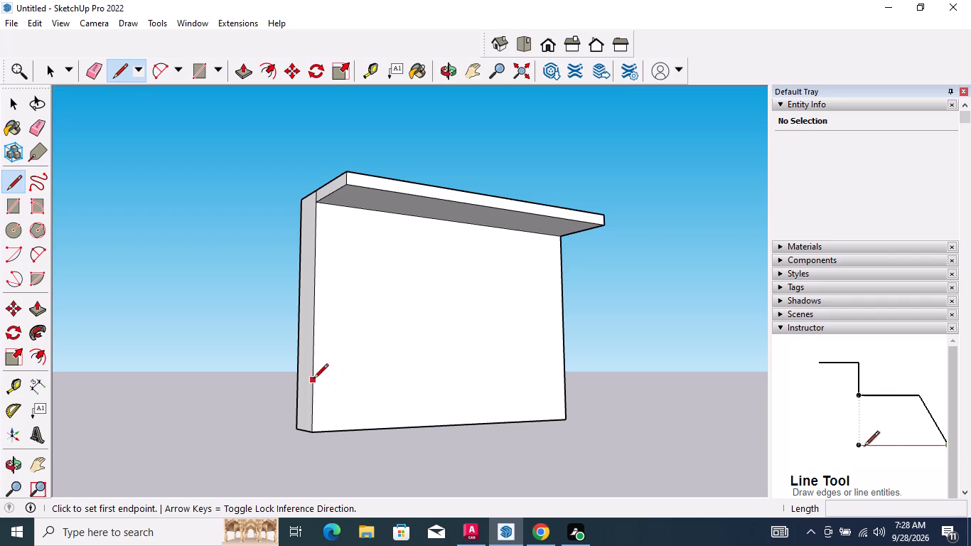
pyautogui.moveTo(314, 378); pyautogui.dragTo(326, 376)
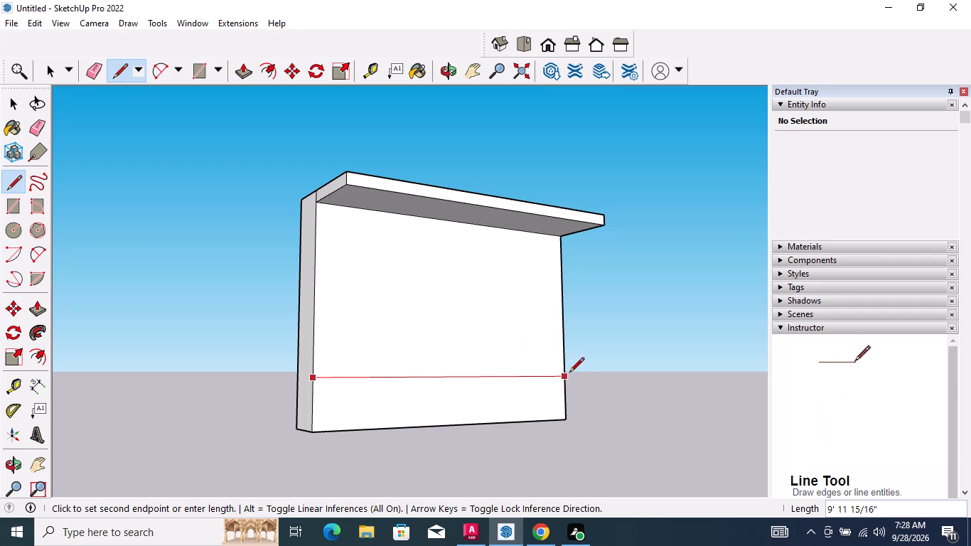
pyautogui.click(564, 378)
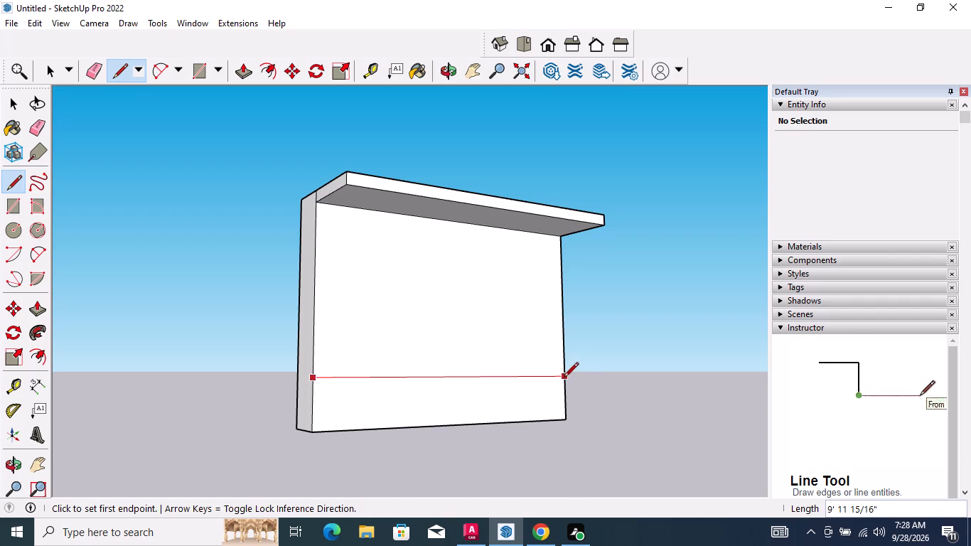
pyautogui.press('space')
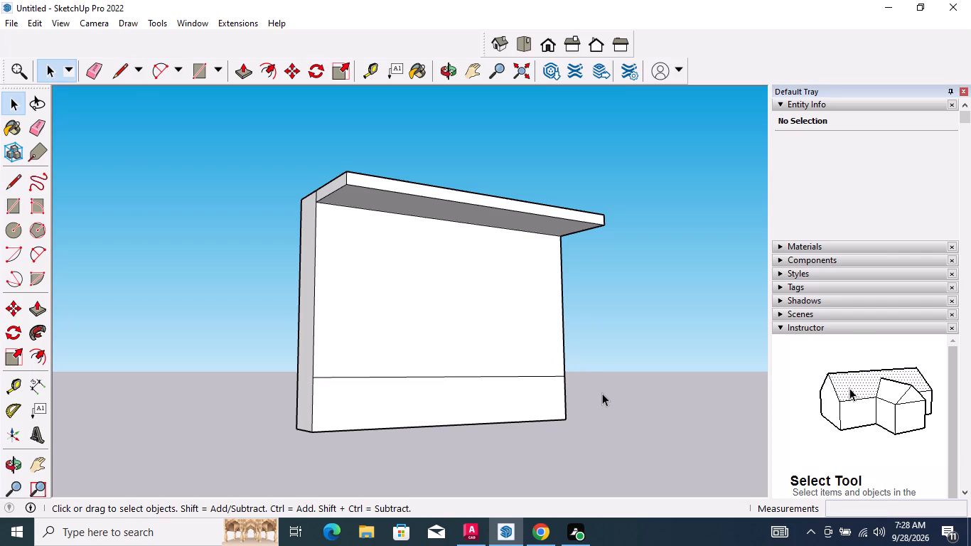
# Draw a second horizontal line about 10' long from side edge to side edge, roughly halfway up the lower strip.
pyautogui.moveTo(603, 395); pyautogui.dragTo(479, 427, button='middle')
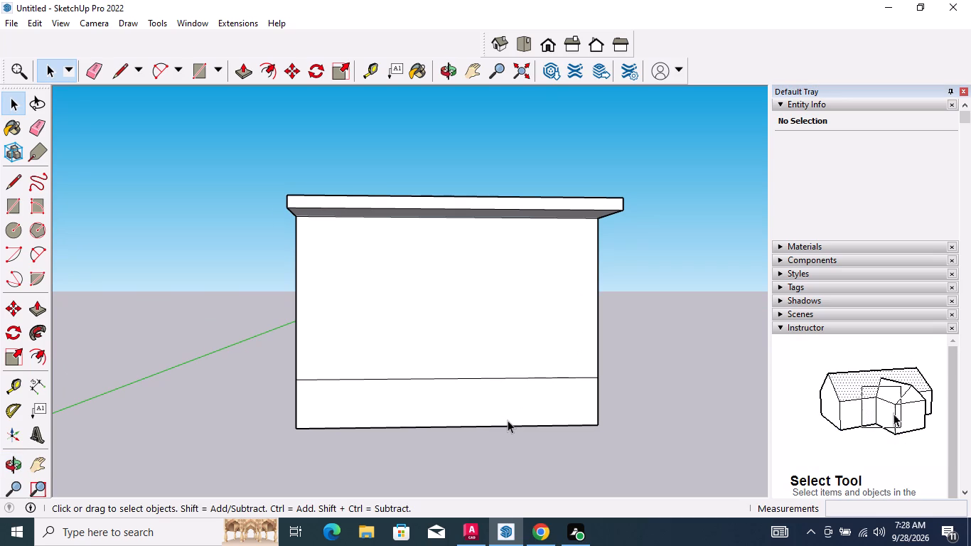
pyautogui.scroll(1, 478, 399)
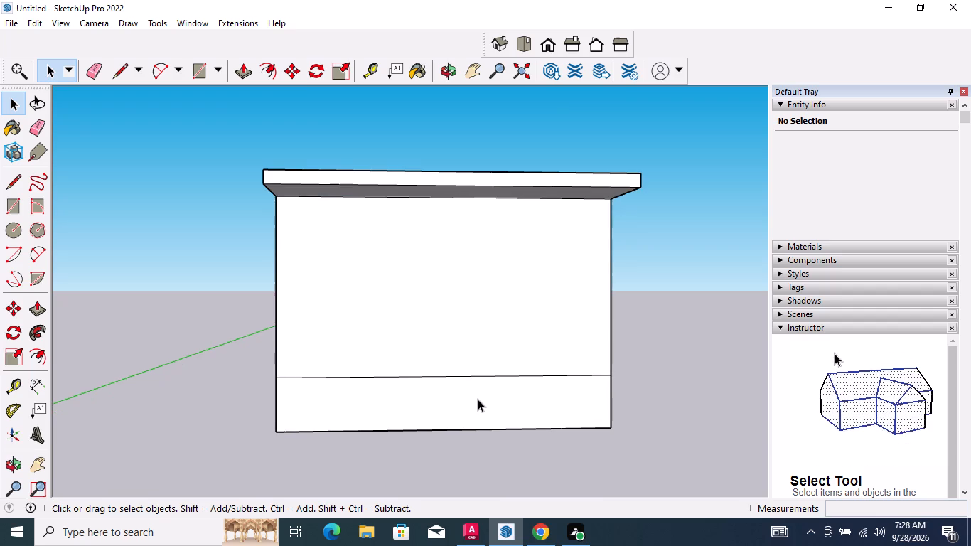
pyautogui.click(11, 179)
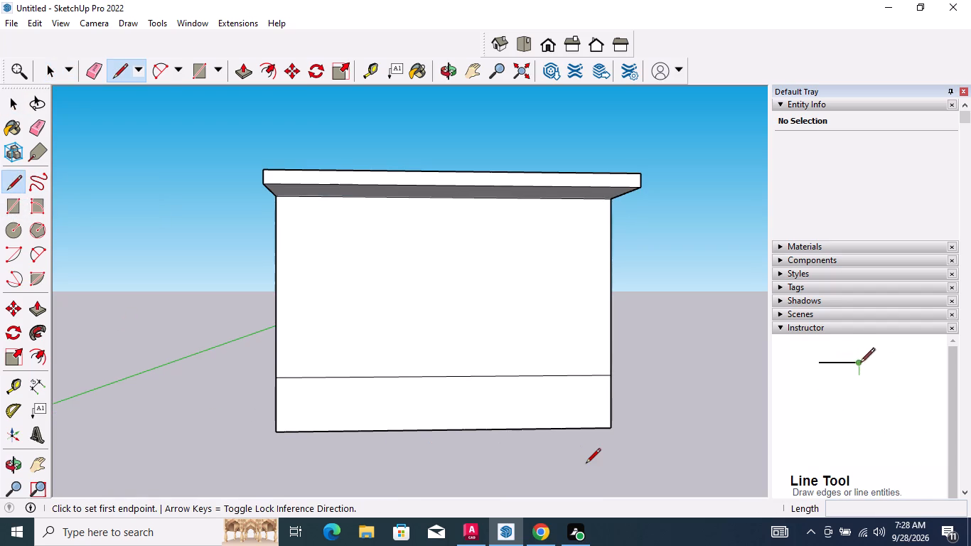
pyautogui.scroll(2, 598, 432)
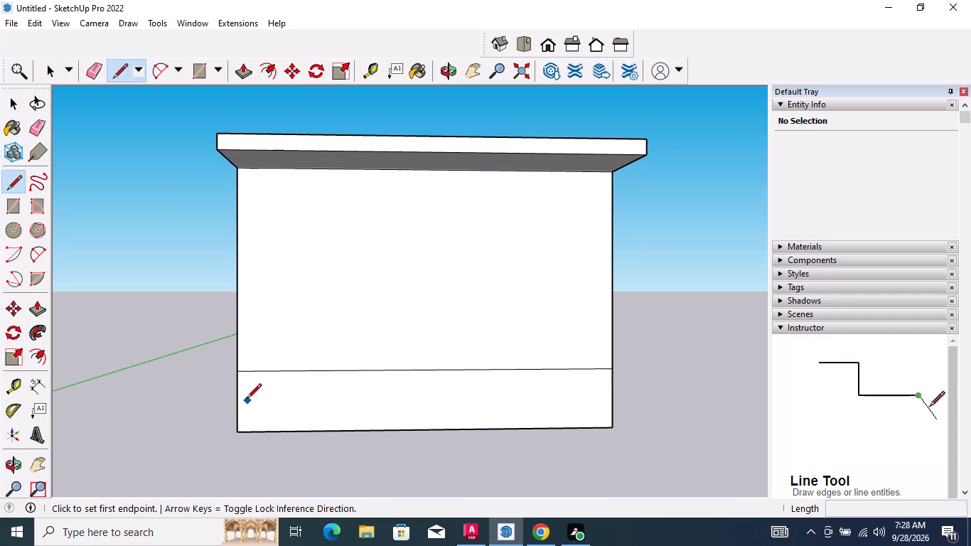
pyautogui.click(235, 402)
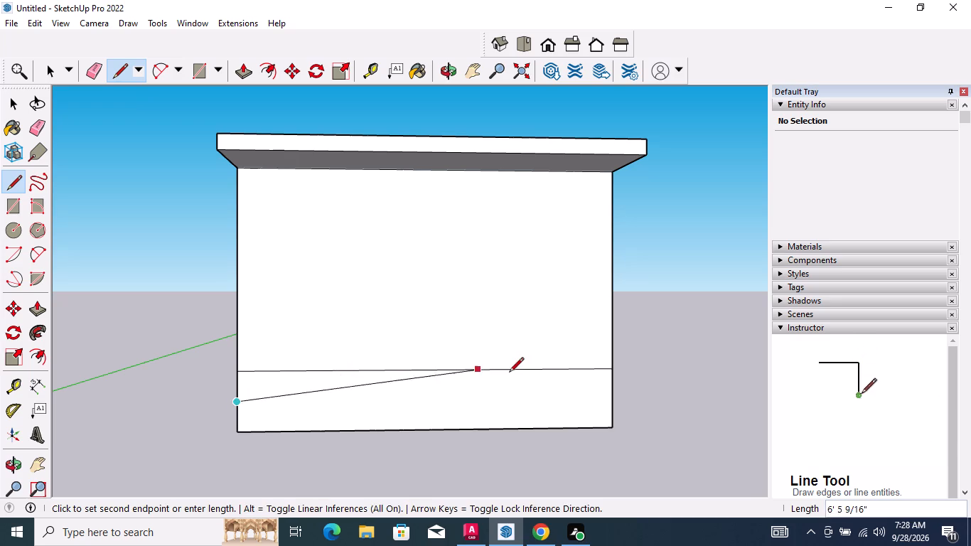
pyautogui.click(611, 400)
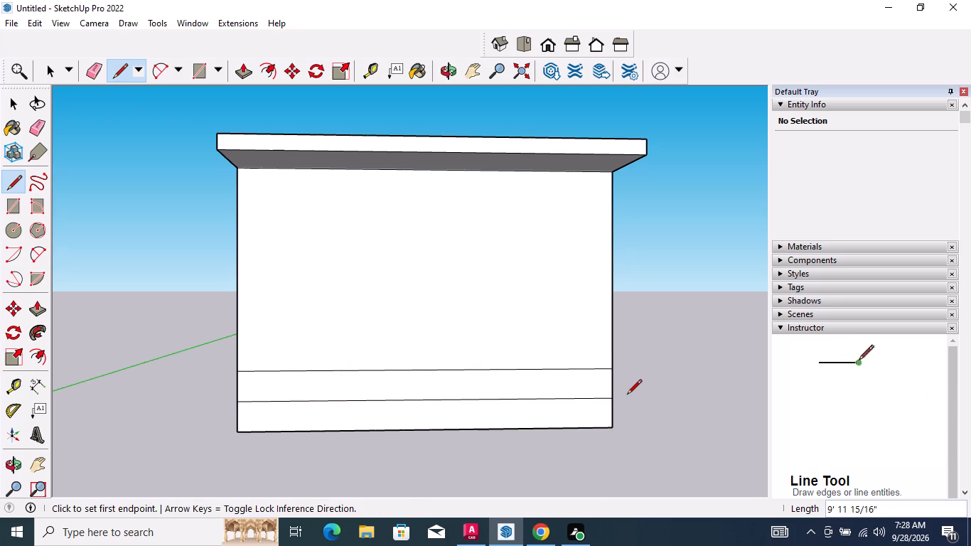
pyautogui.press('space')
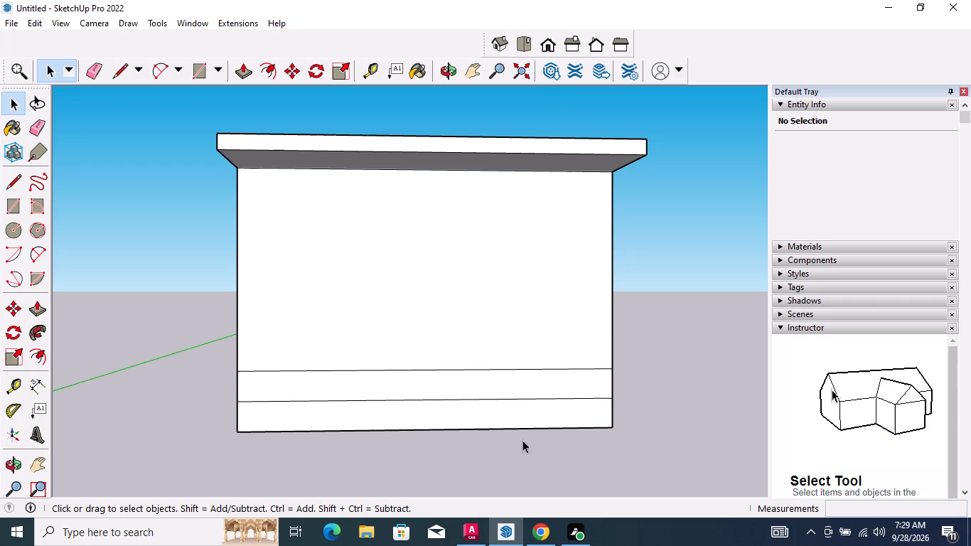
# Draw a vertical line about 9 9/16" long joining the two horizontal lines, about 1' 11" from the slab's left edge.
pyautogui.click(18, 186)
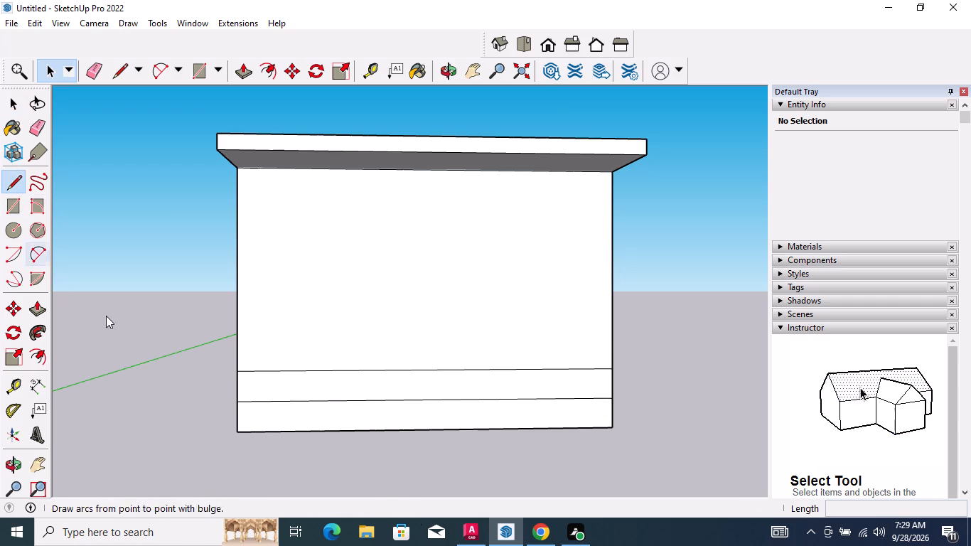
pyautogui.click(311, 400)
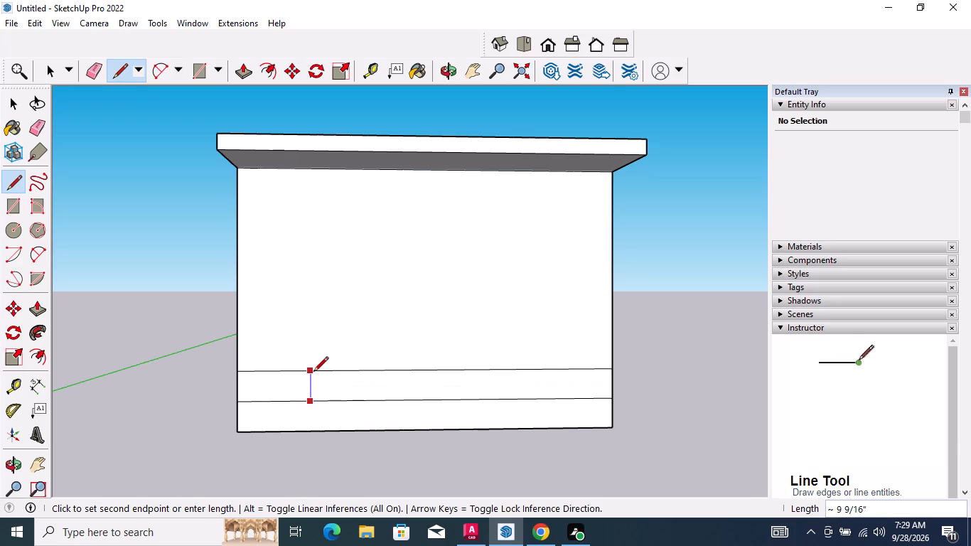
pyautogui.click(313, 372)
pyautogui.press('space')
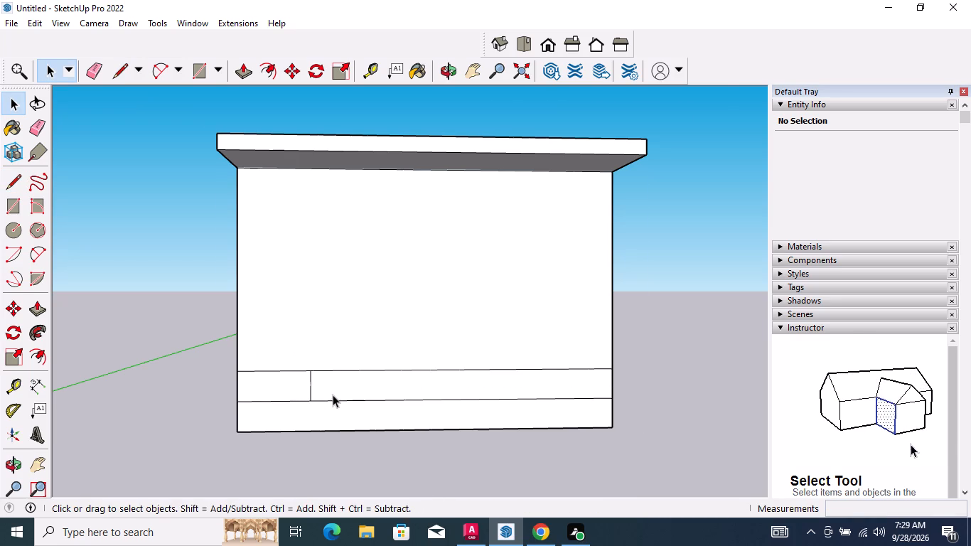
# Copy the lower horizontal line's long segment, beyond the vertical divider, straight up by 15/16".
pyautogui.scroll(3, 333, 395)
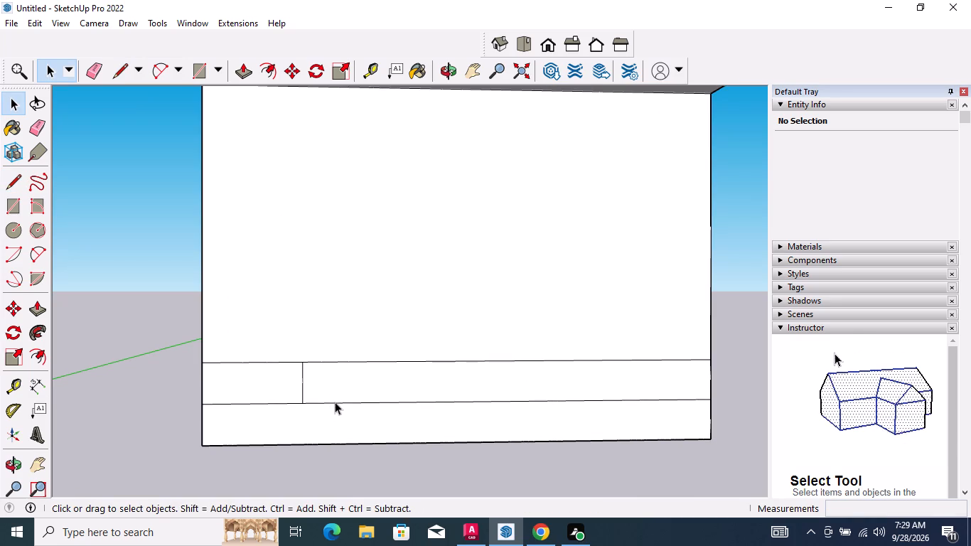
pyautogui.click(335, 402)
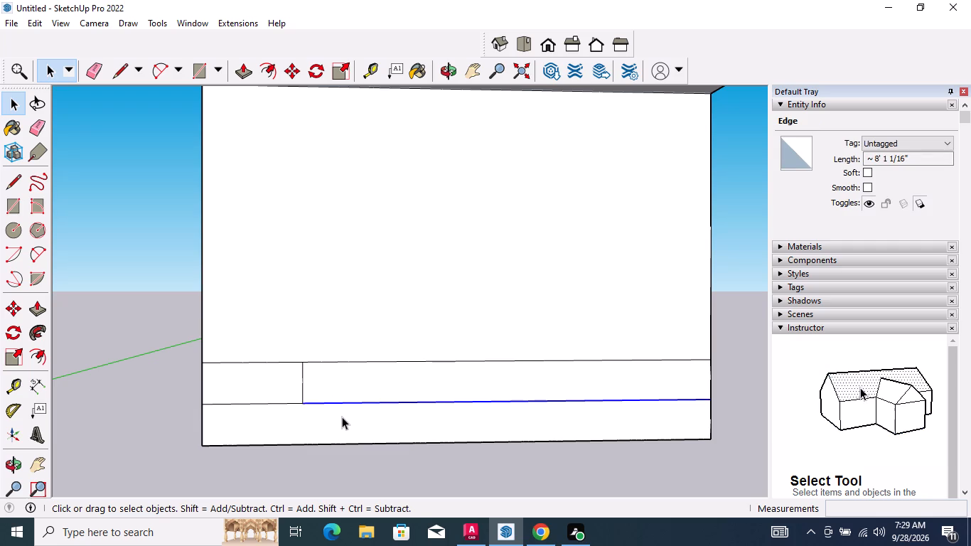
pyautogui.press('m')
pyautogui.scroll(2, 330, 406)
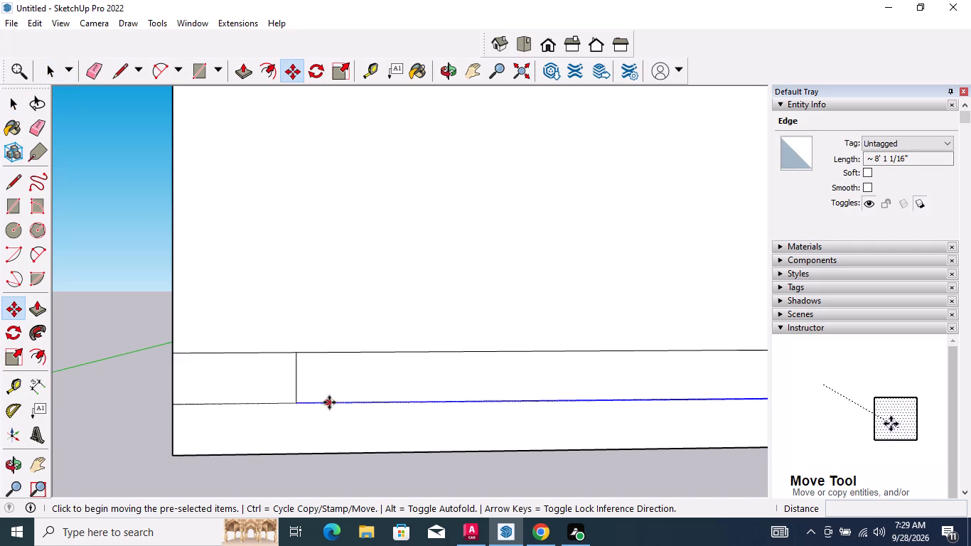
pyautogui.scroll(3, 304, 404)
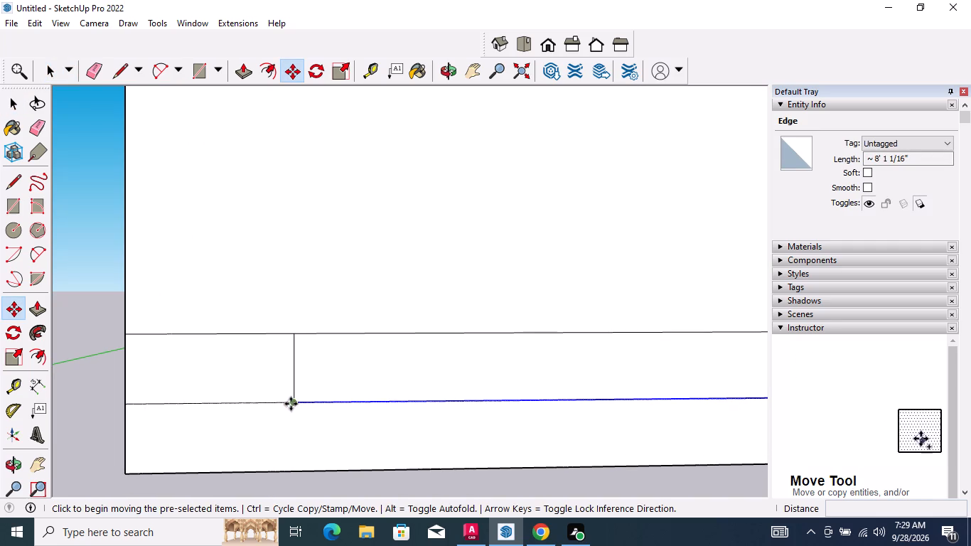
pyautogui.click(293, 402)
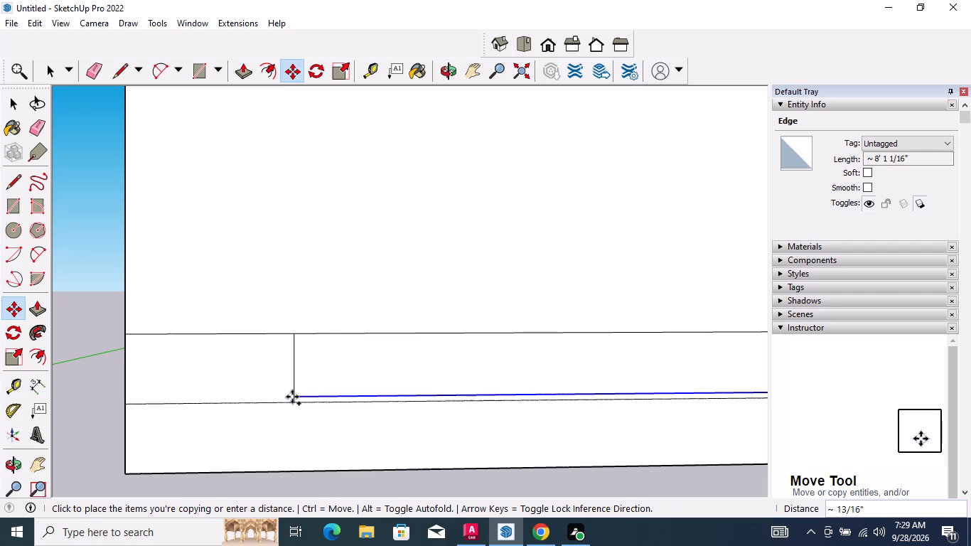
pyautogui.scroll(4, 292, 397)
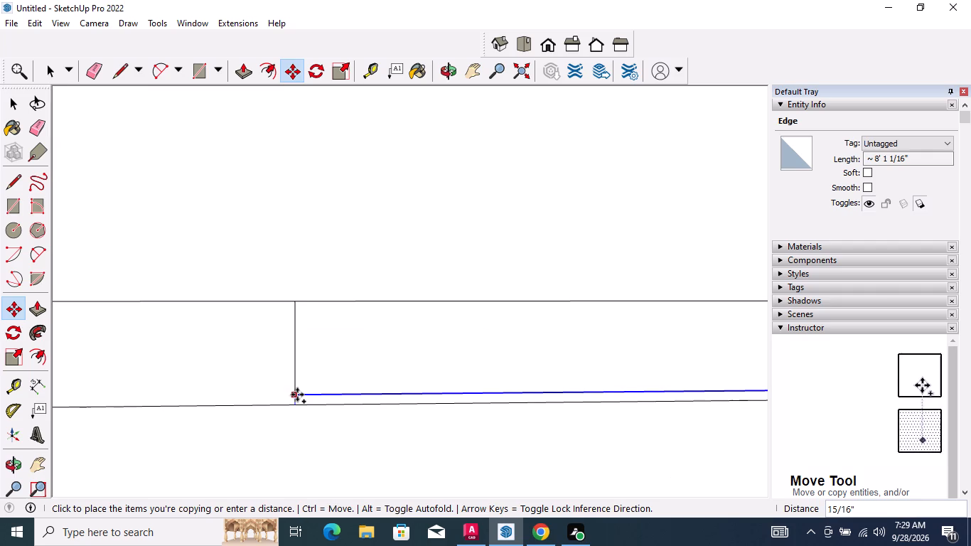
pyautogui.click(297, 395)
pyautogui.press('space')
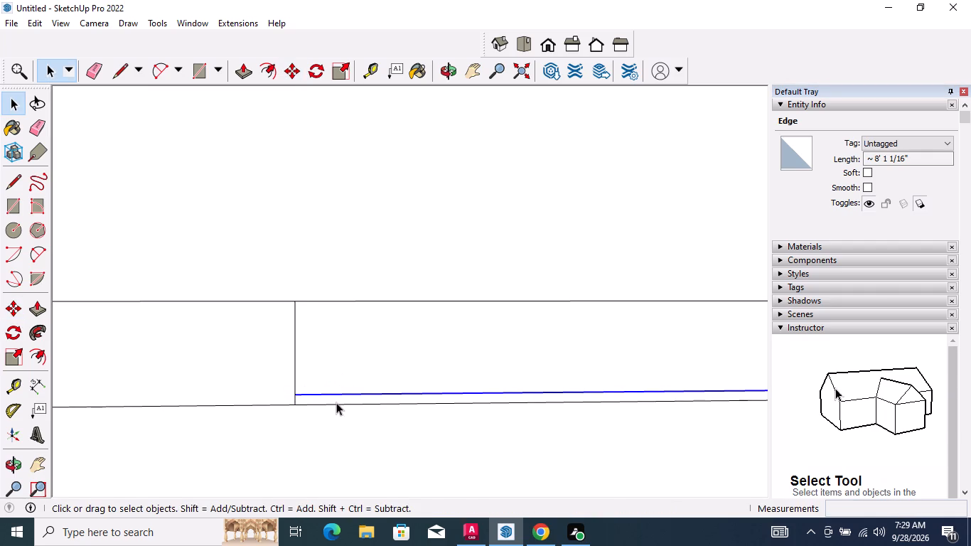
# Delete the original long segment just below the copied line.
pyautogui.click(336, 403)
pyautogui.press('Delete')
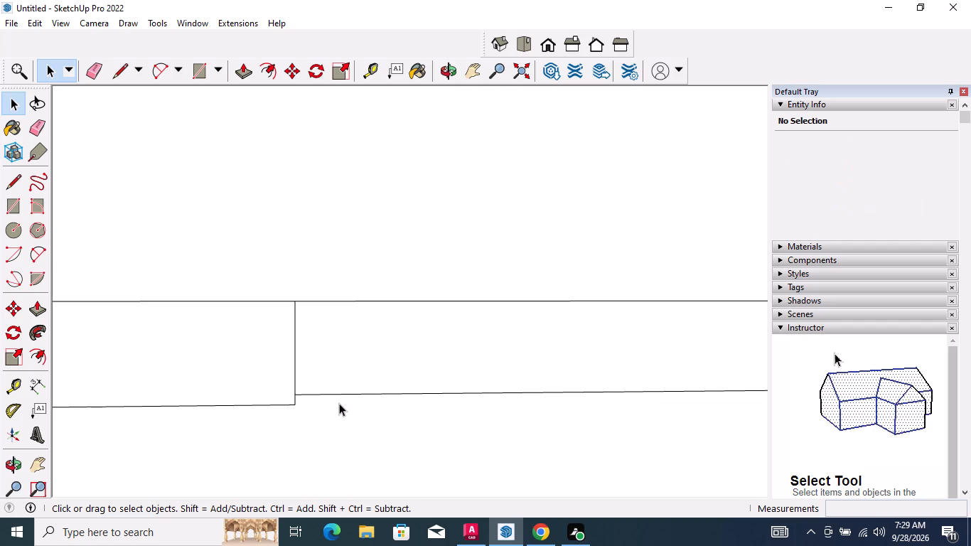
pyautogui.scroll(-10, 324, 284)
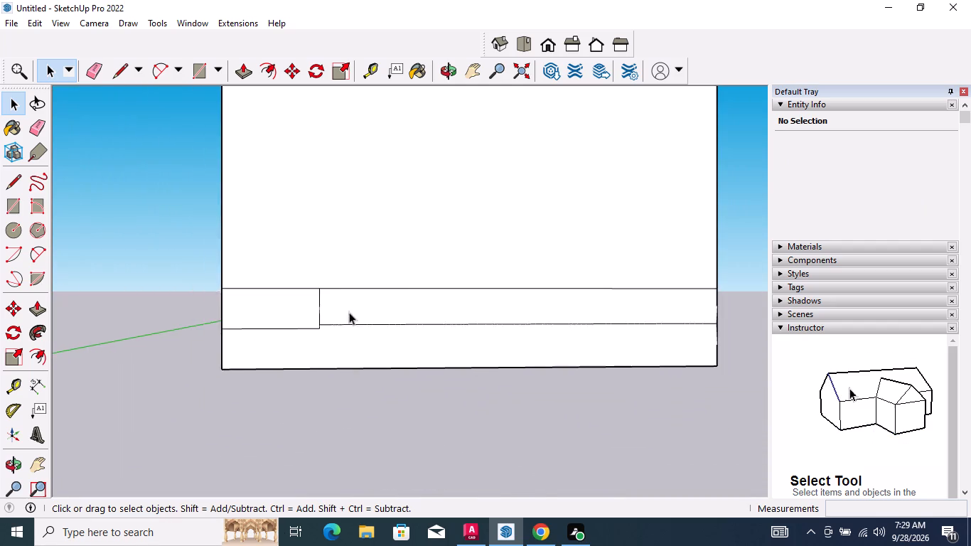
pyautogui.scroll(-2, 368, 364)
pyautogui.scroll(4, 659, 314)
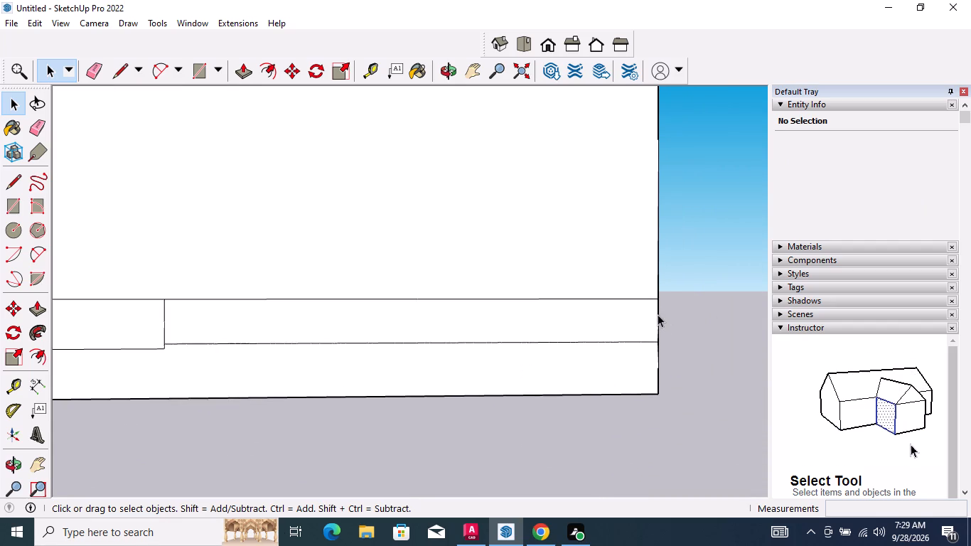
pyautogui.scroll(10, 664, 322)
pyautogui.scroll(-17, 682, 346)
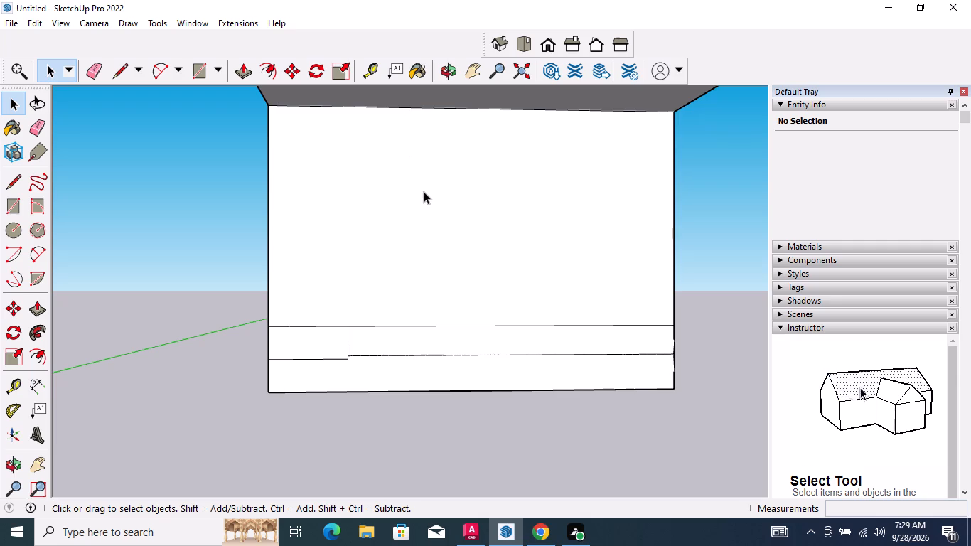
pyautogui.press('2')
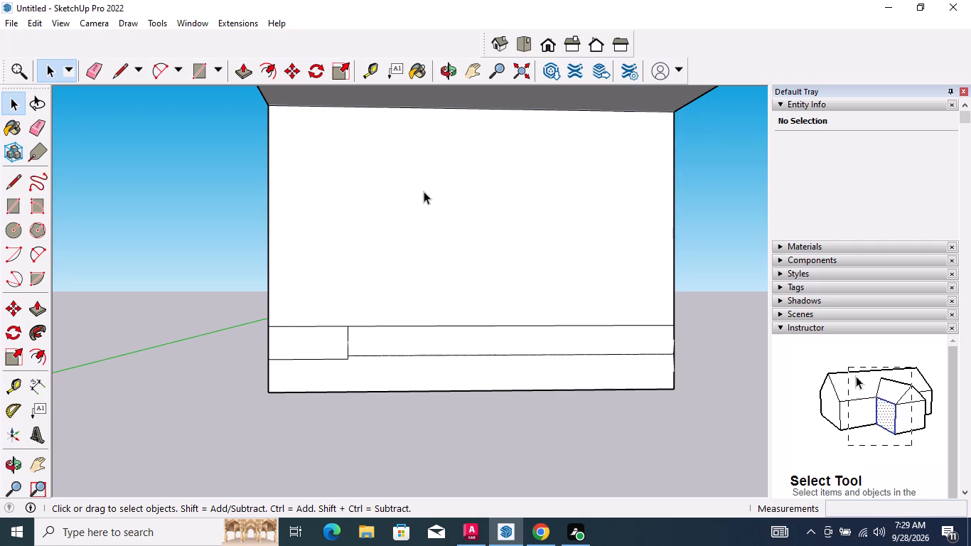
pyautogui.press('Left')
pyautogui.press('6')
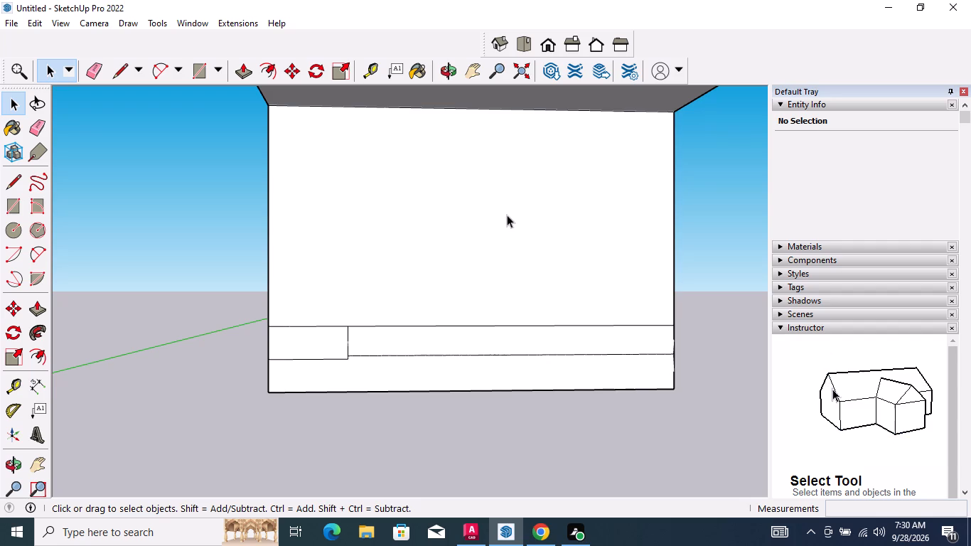
# Push/Pull the bottom strip of the slab's front face outward 1' 3 3/4" to form a projecting base.
pyautogui.scroll(1, 370, 347)
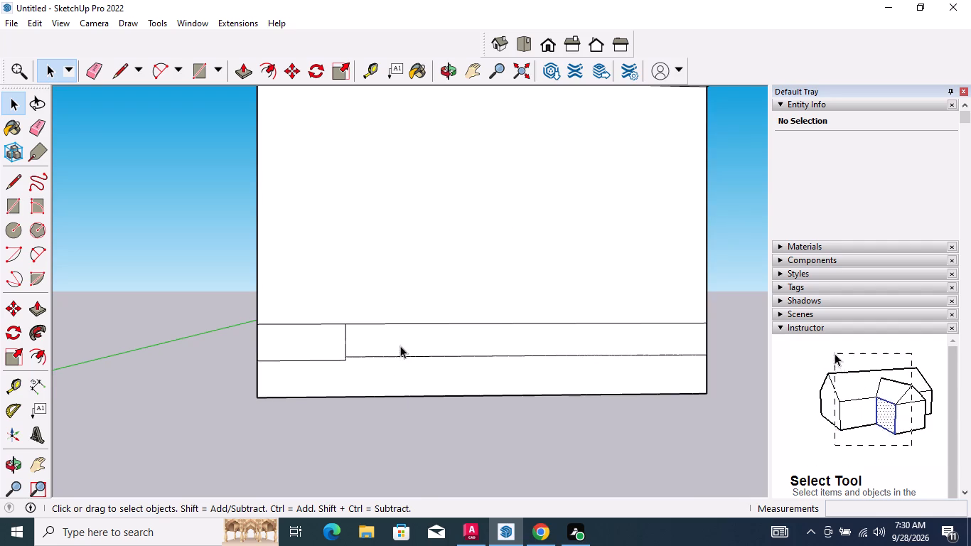
pyautogui.scroll(1, 387, 336)
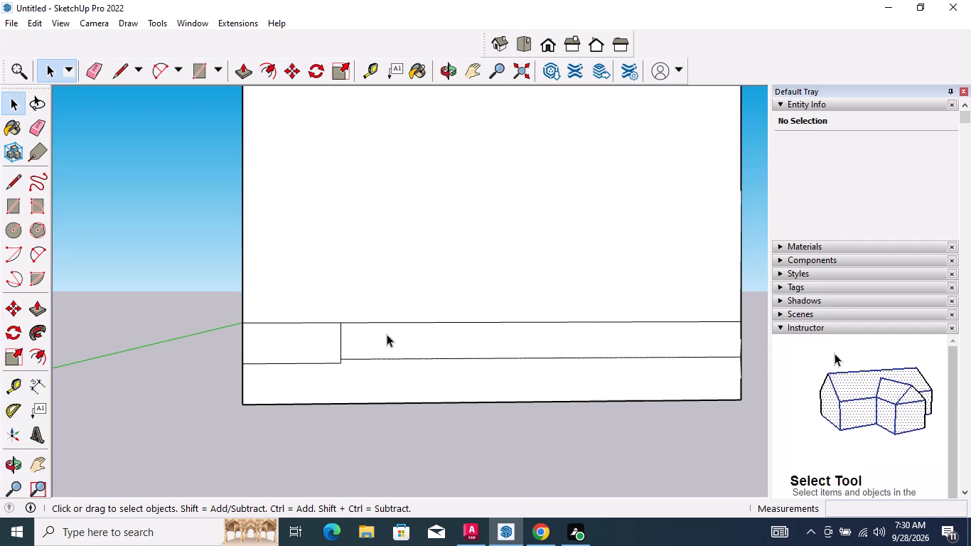
pyautogui.moveTo(387, 389); pyautogui.dragTo(690, 405, button='middle')
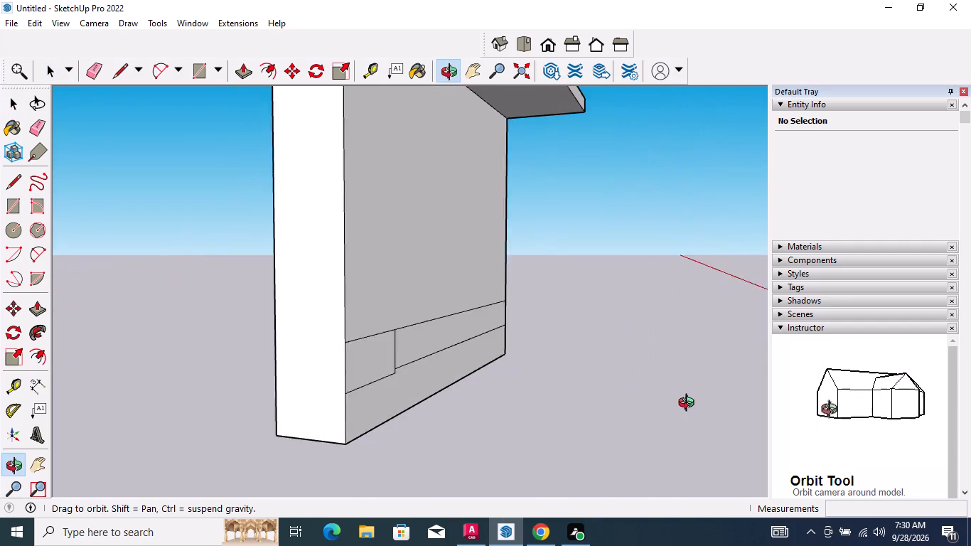
pyautogui.moveTo(690, 405); pyautogui.dragTo(632, 412, button='middle')
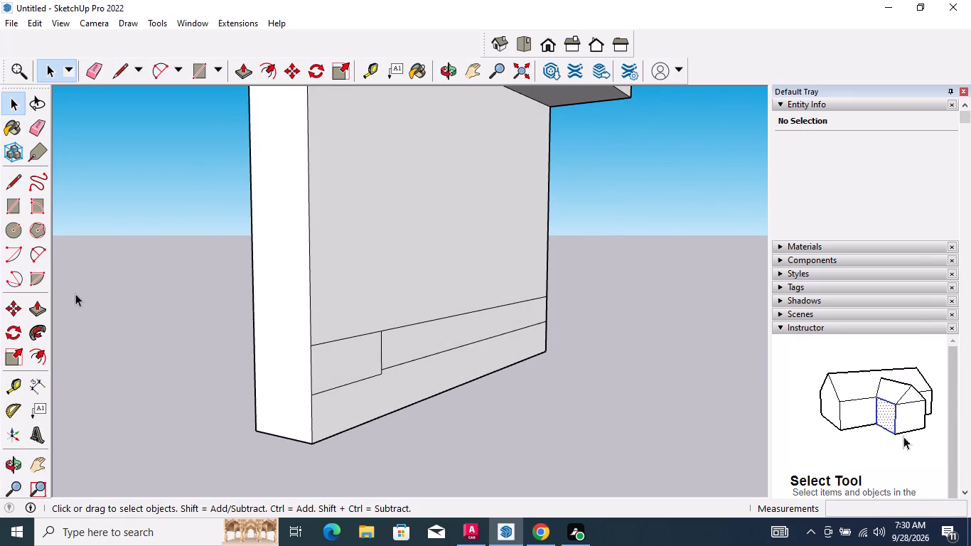
pyautogui.click(41, 311)
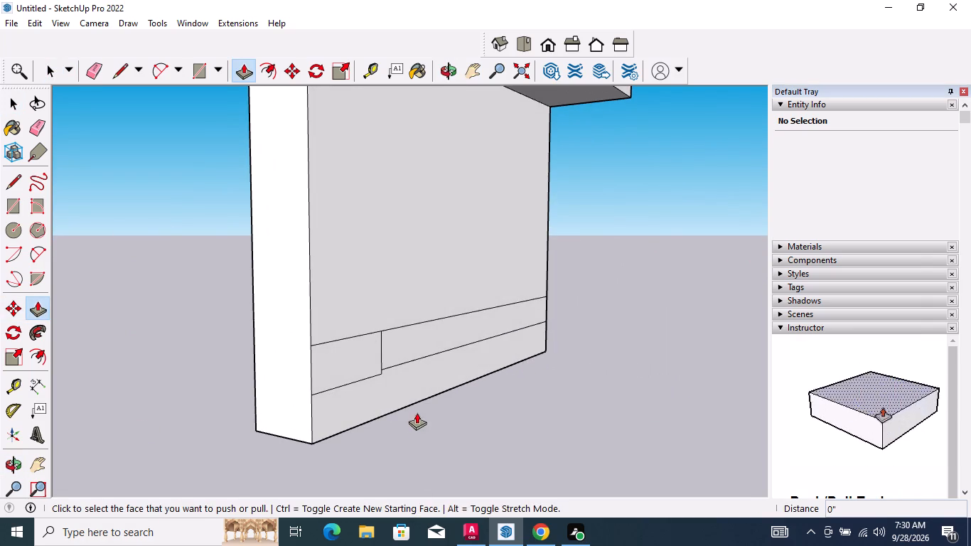
pyautogui.click(397, 395)
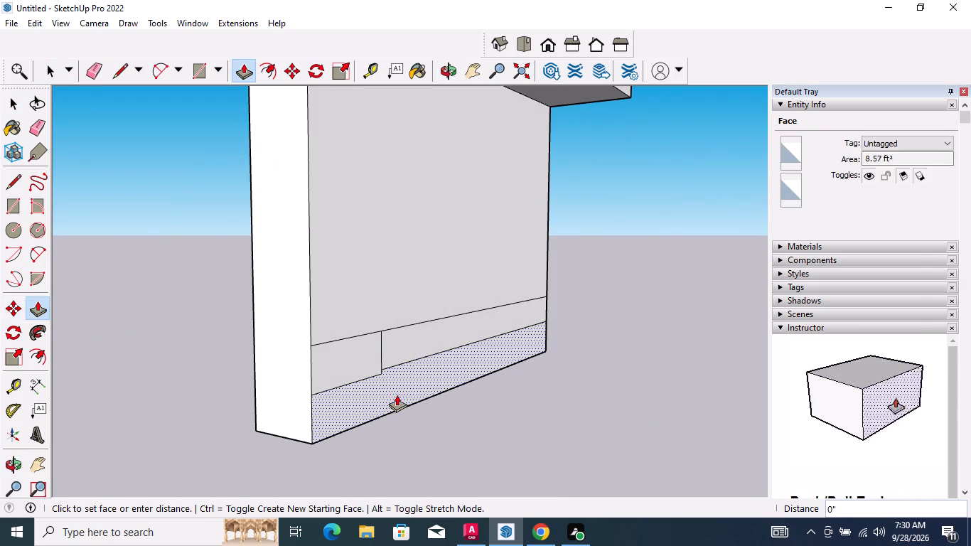
pyautogui.click(452, 437)
# Push/Pull the small rectangle above the base's left end outward 1' 3 3/4", flush with the base's front face.
pyautogui.click(369, 359)
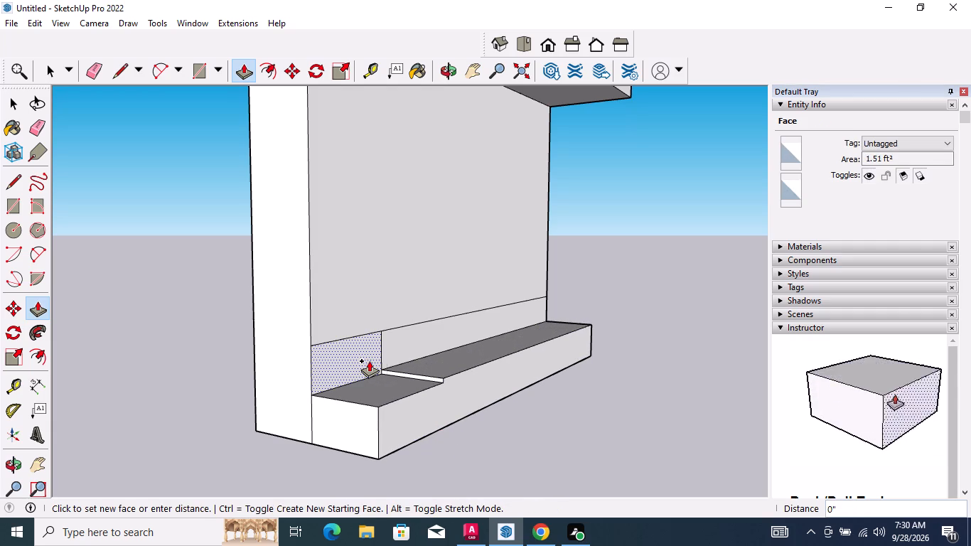
pyautogui.scroll(1, 404, 382)
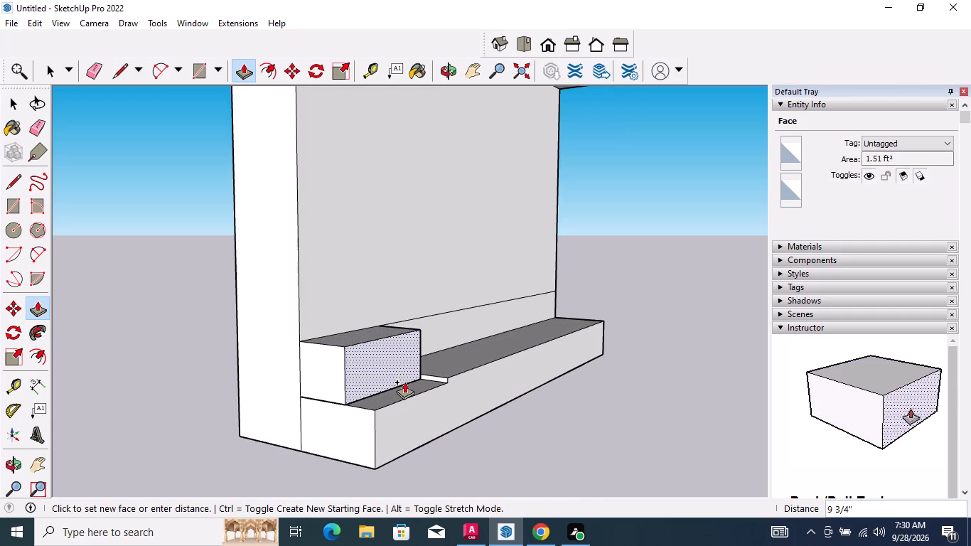
pyautogui.scroll(1, 404, 382)
pyautogui.moveTo(404, 382); pyautogui.dragTo(269, 401, button='middle')
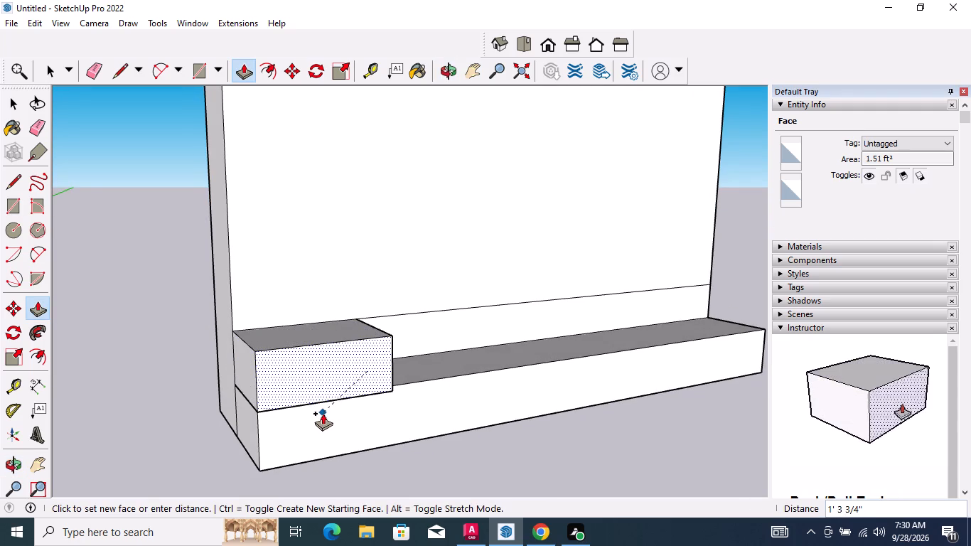
pyautogui.click(324, 411)
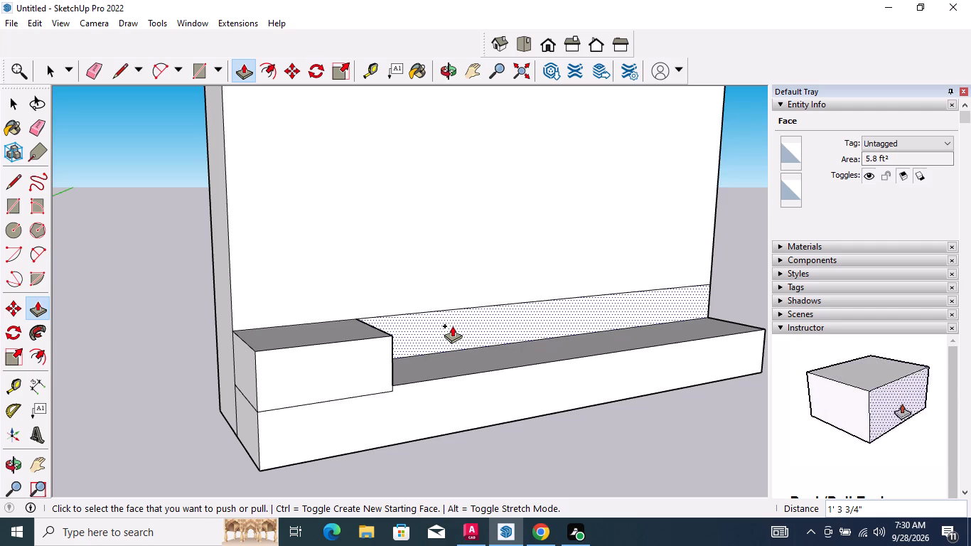
# Push/Pull the long strip beside the small upper block outward 1' 3 3/4", flush with the base's front face.
pyautogui.click(452, 326)
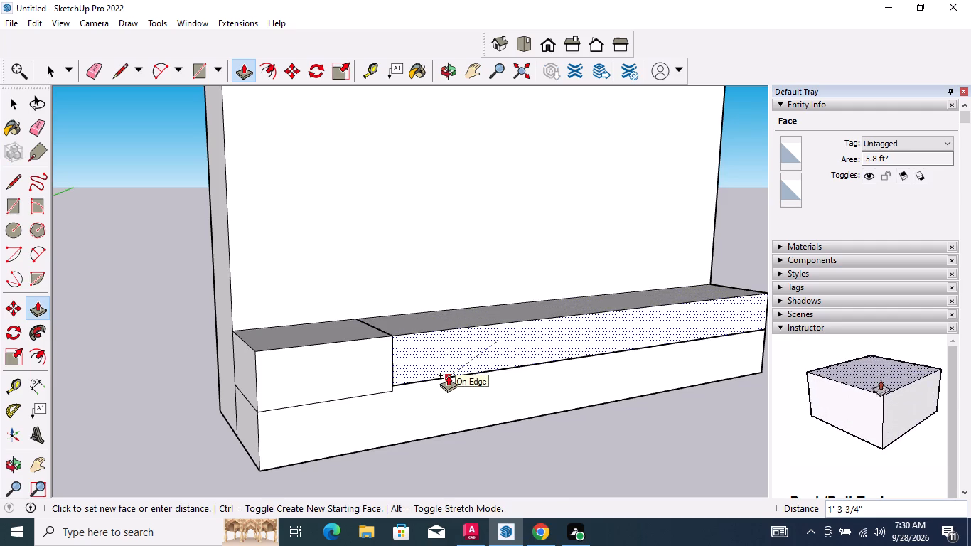
pyautogui.scroll(3, 425, 382)
pyautogui.moveTo(421, 392); pyautogui.dragTo(424, 389, button='middle')
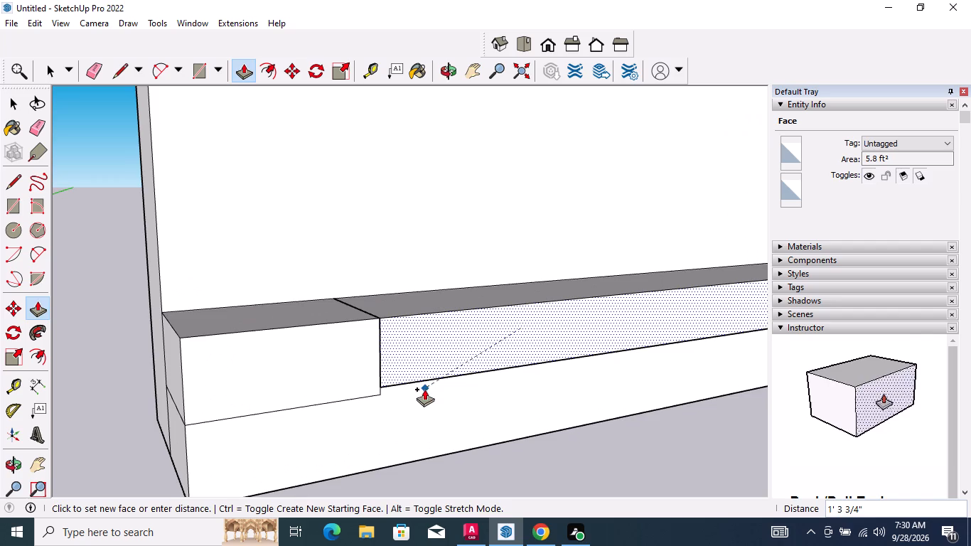
pyautogui.moveTo(424, 389); pyautogui.dragTo(296, 346, button='middle')
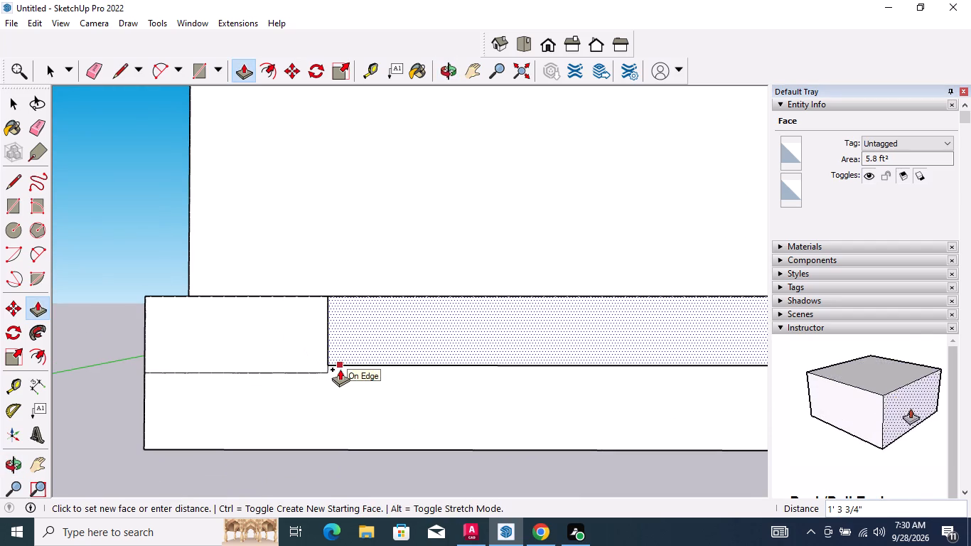
pyautogui.scroll(1, 353, 360)
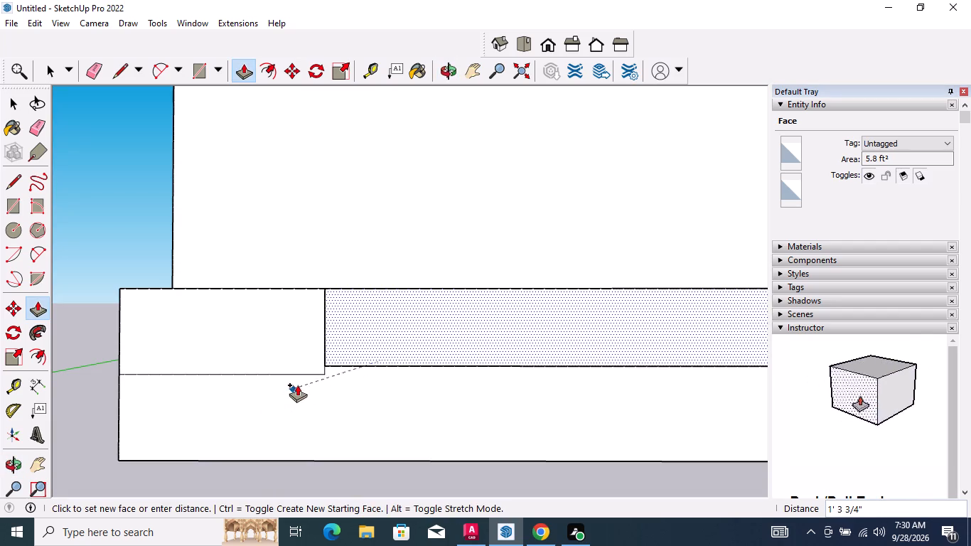
pyautogui.click(313, 348)
pyautogui.press('space')
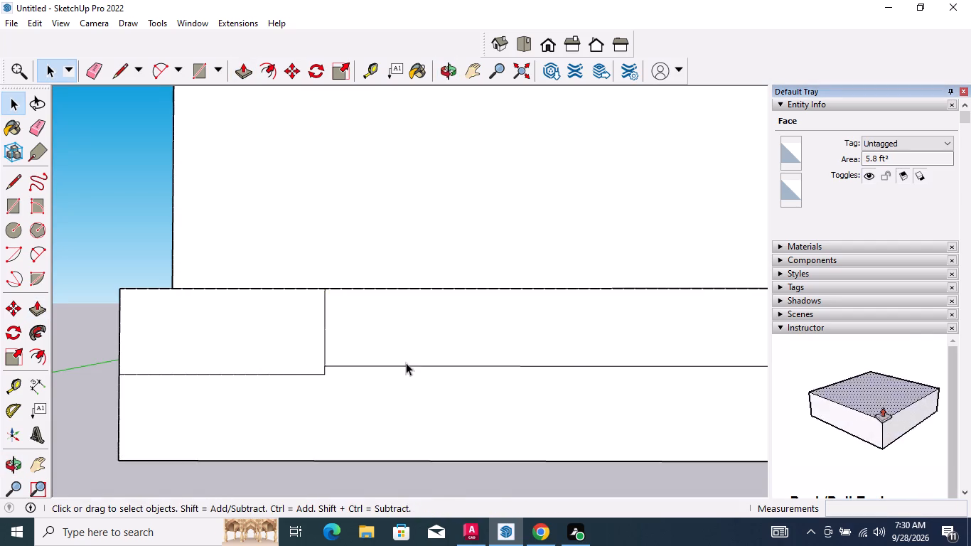
# Draw a rectangle about 2' 8 7/16" by 9 7/16" on the base's front face, from its bottom edge to just under the long horizontal line.
pyautogui.scroll(-5, 403, 360)
pyautogui.moveTo(441, 451); pyautogui.dragTo(475, 479, button='middle')
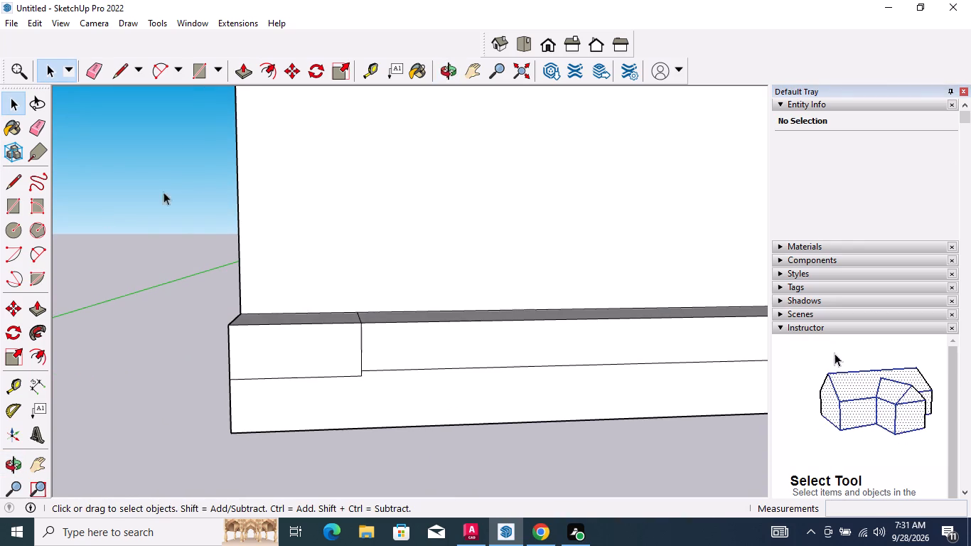
pyautogui.scroll(-2, 149, 301)
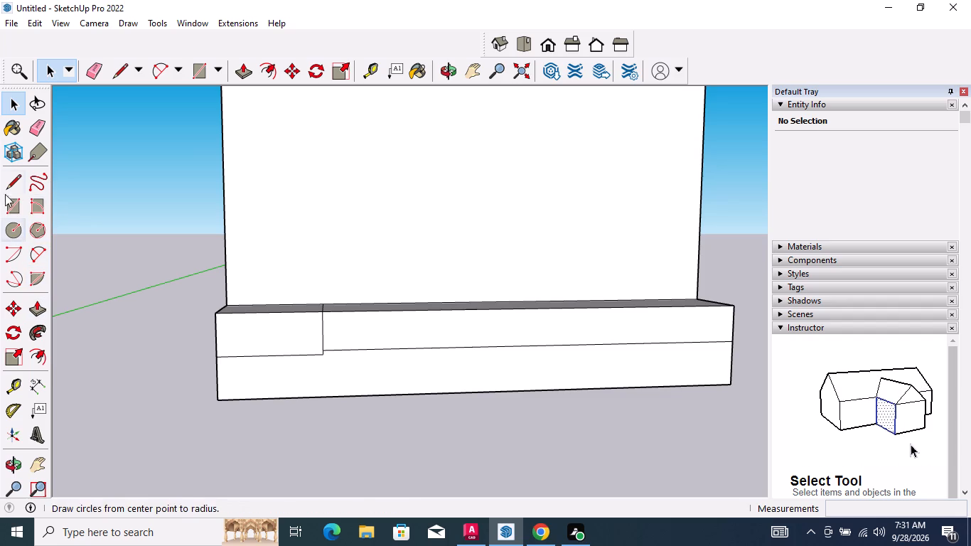
pyautogui.click(16, 215)
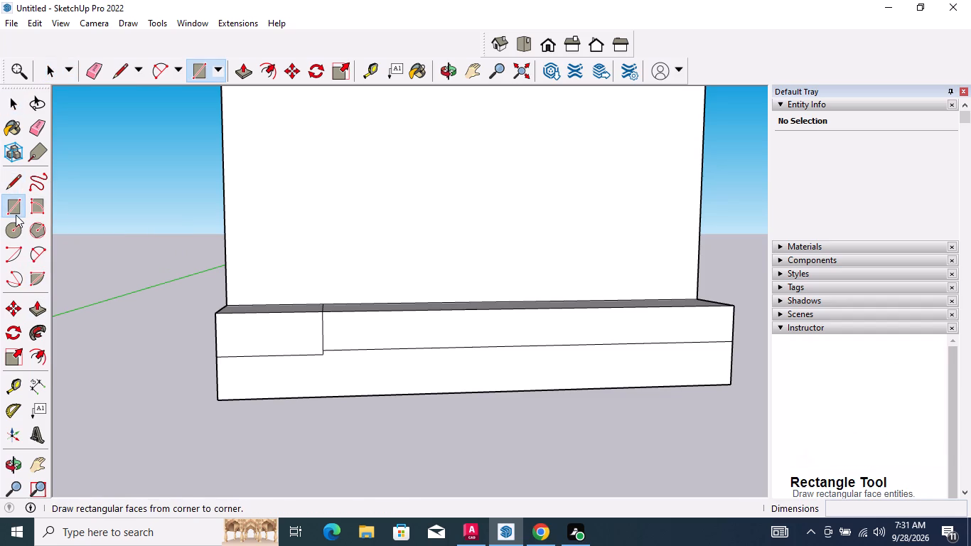
pyautogui.click(16, 215)
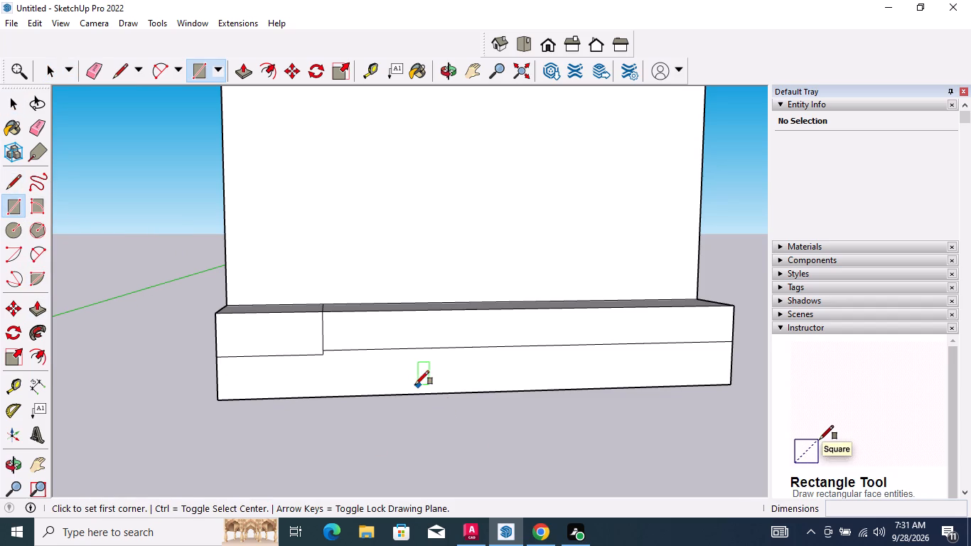
pyautogui.click(405, 392)
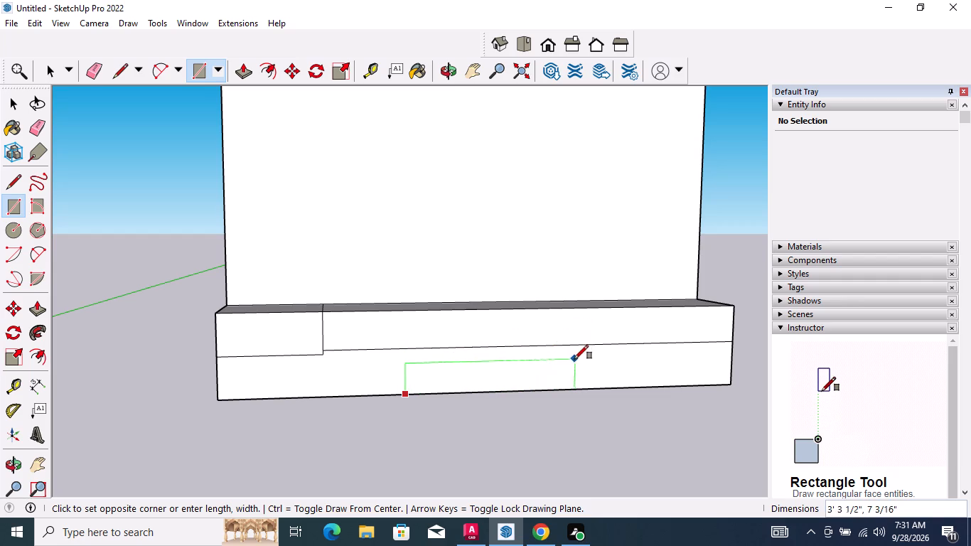
pyautogui.scroll(2, 574, 360)
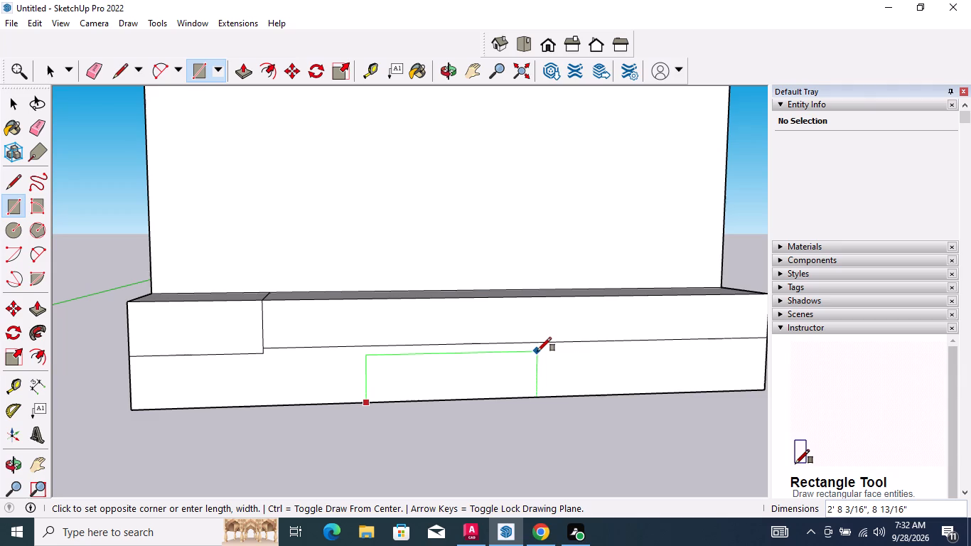
pyautogui.scroll(1, 537, 351)
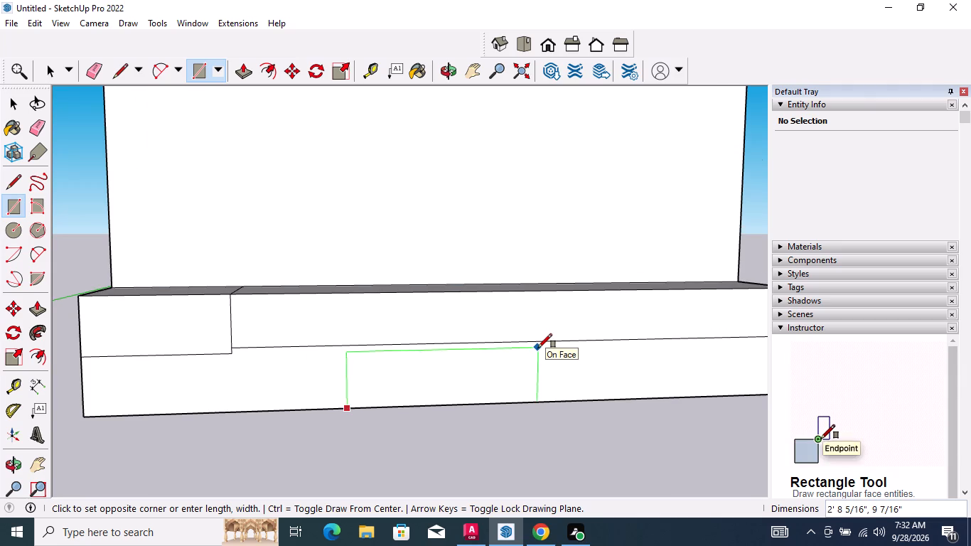
pyautogui.scroll(1, 538, 348)
pyautogui.click(539, 348)
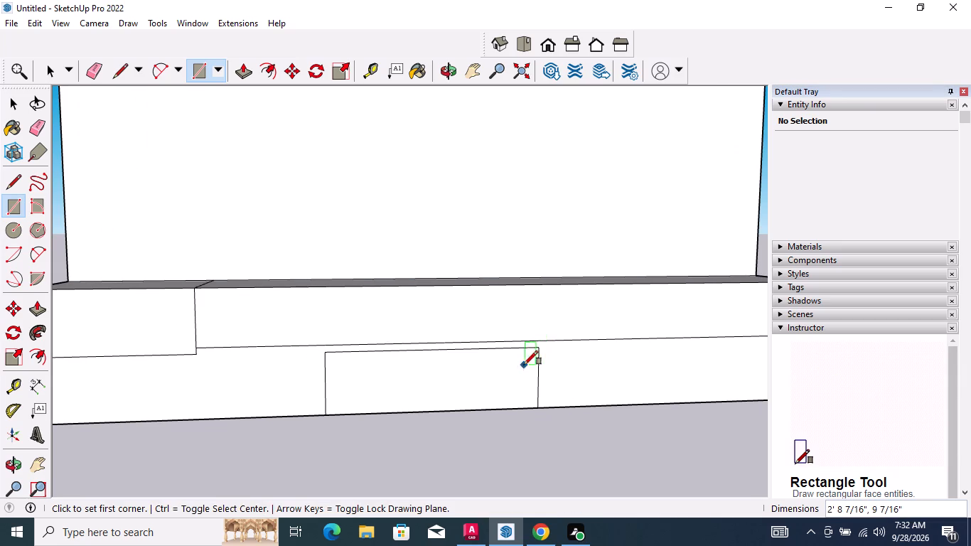
pyautogui.press('space')
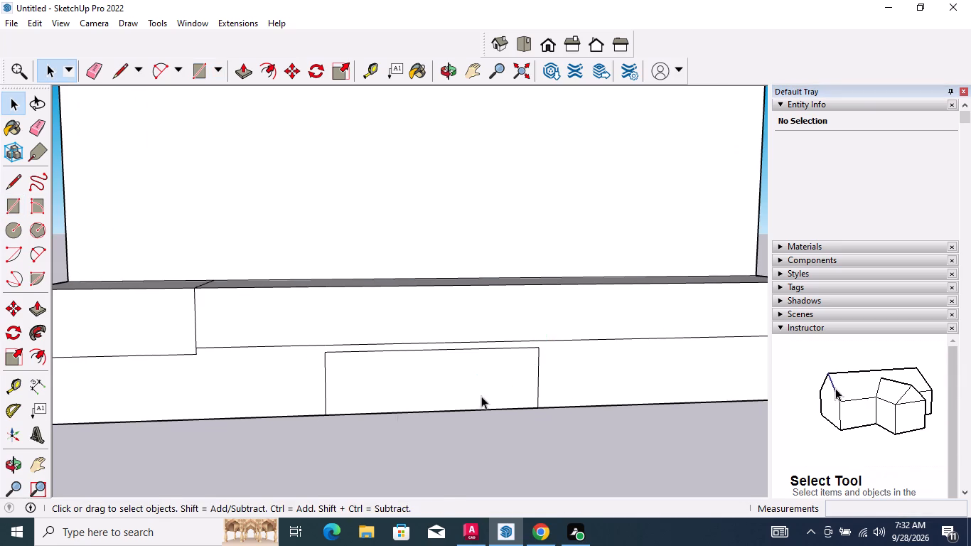
# Offset the new rectangle's outline inward to form a narrow border on the base's front face.
pyautogui.click(41, 357)
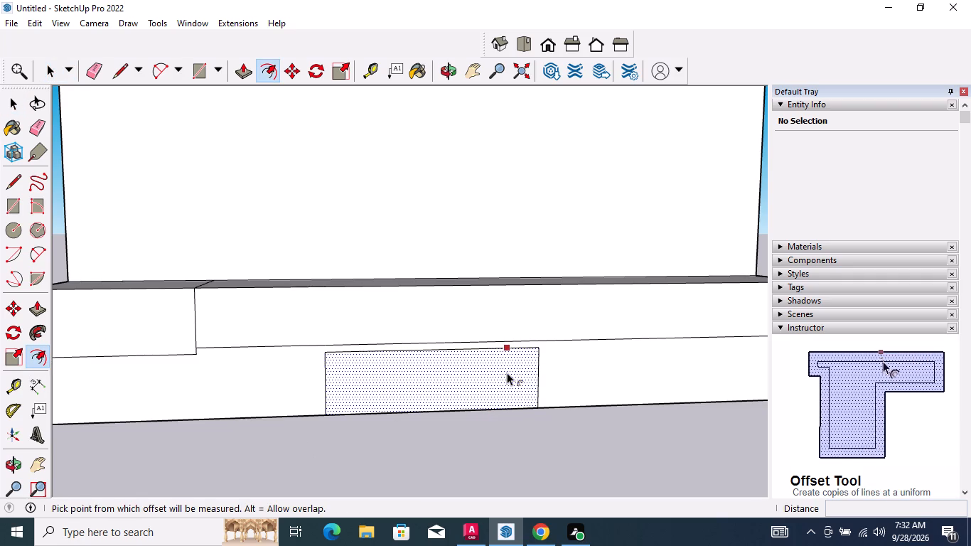
pyautogui.click(513, 377)
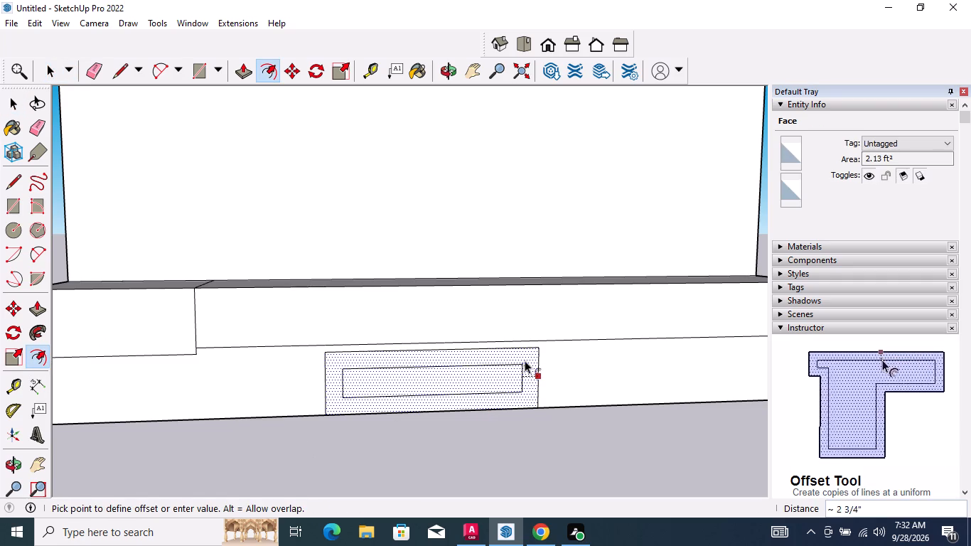
pyautogui.scroll(4, 530, 356)
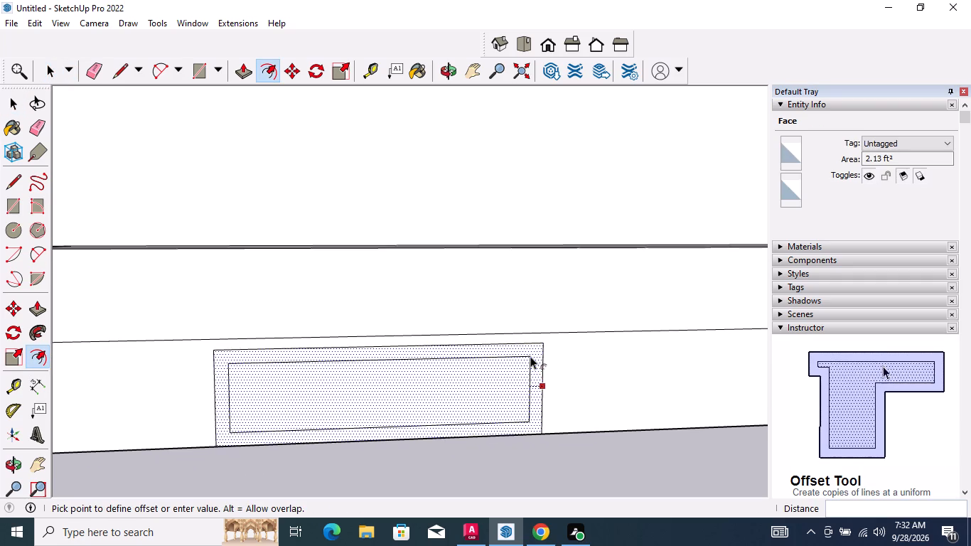
pyautogui.scroll(3, 530, 356)
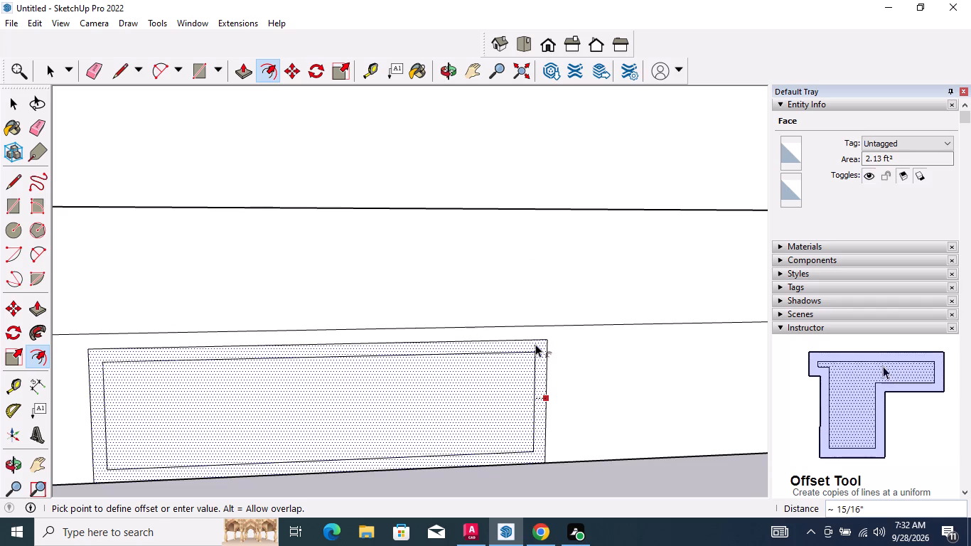
pyautogui.click(539, 342)
pyautogui.press('space')
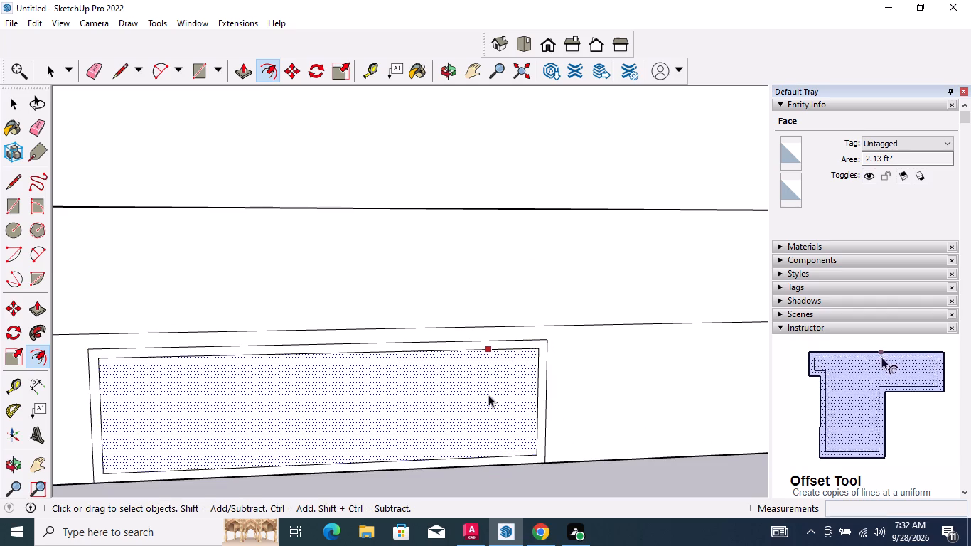
pyautogui.scroll(-11, 392, 397)
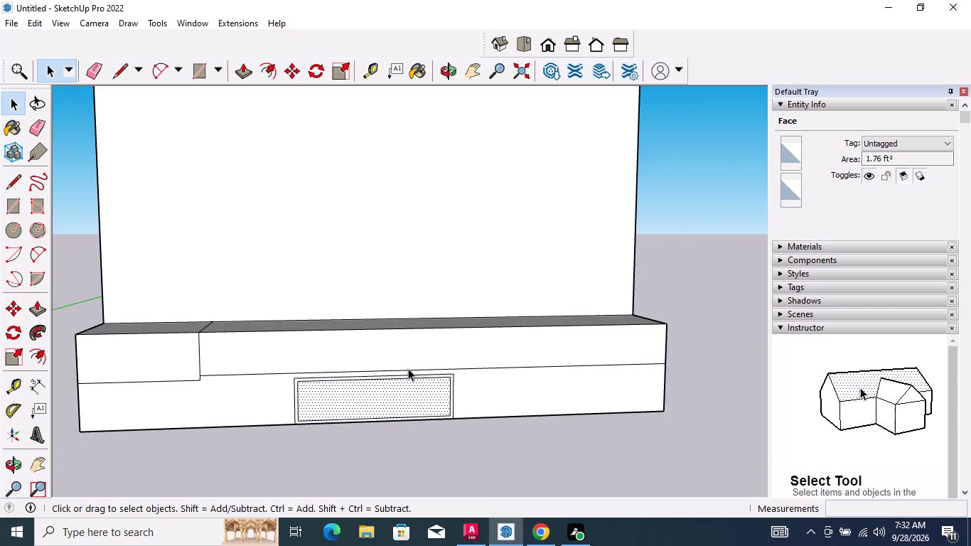
pyautogui.press('space')
pyautogui.click(463, 441)
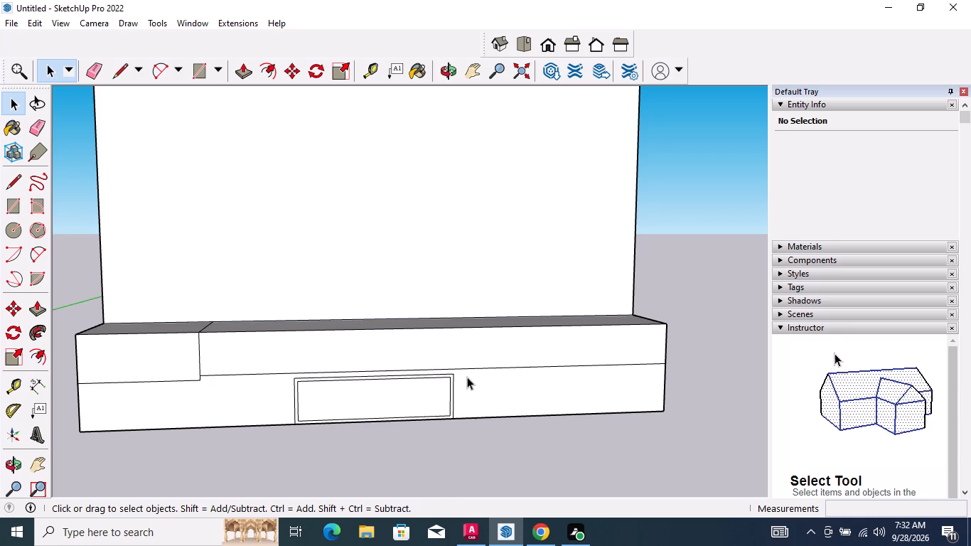
# Draw a short vertical line from the outer rectangle's upper right corner up to the long horizontal line.
pyautogui.scroll(2, 467, 377)
pyautogui.press('l')
pyautogui.scroll(1, 472, 379)
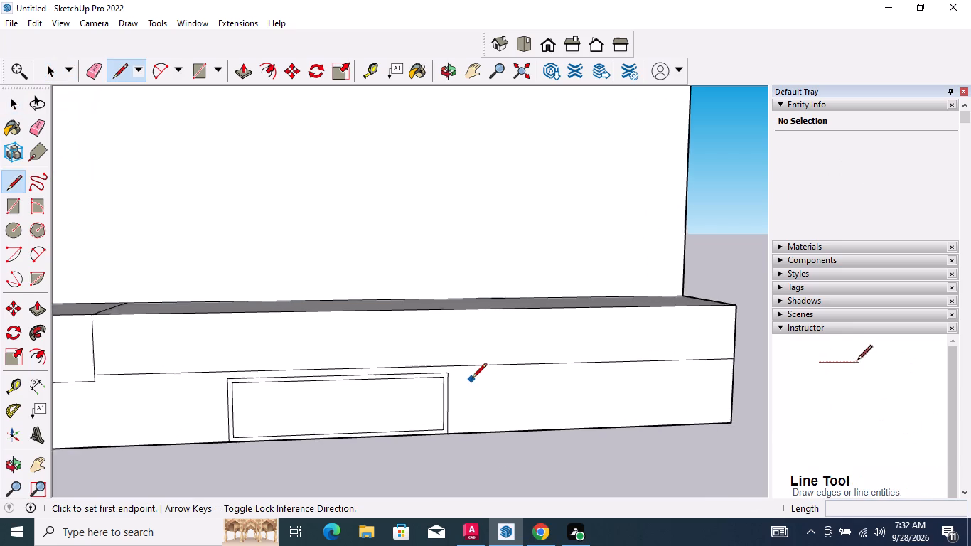
pyautogui.scroll(5, 472, 379)
pyautogui.click(440, 375)
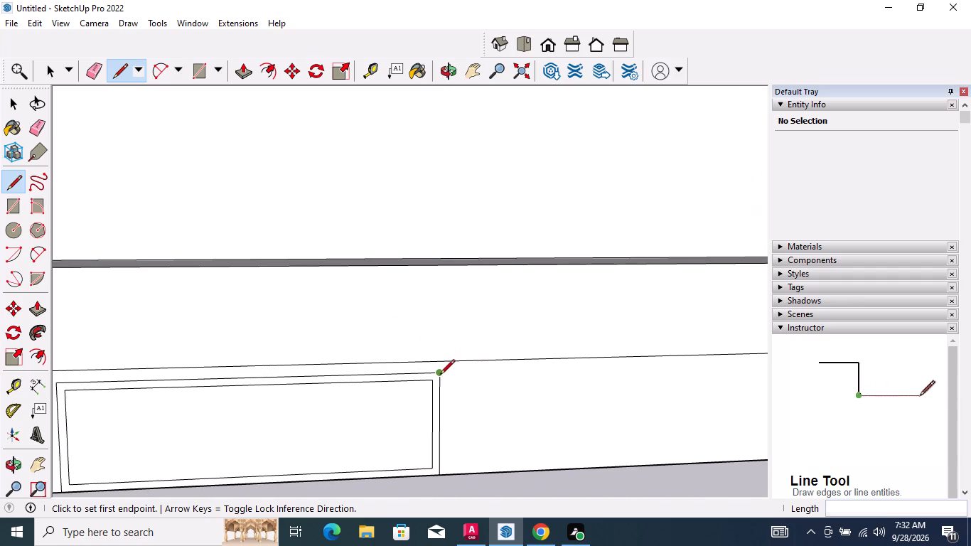
pyautogui.click(440, 362)
pyautogui.press('space')
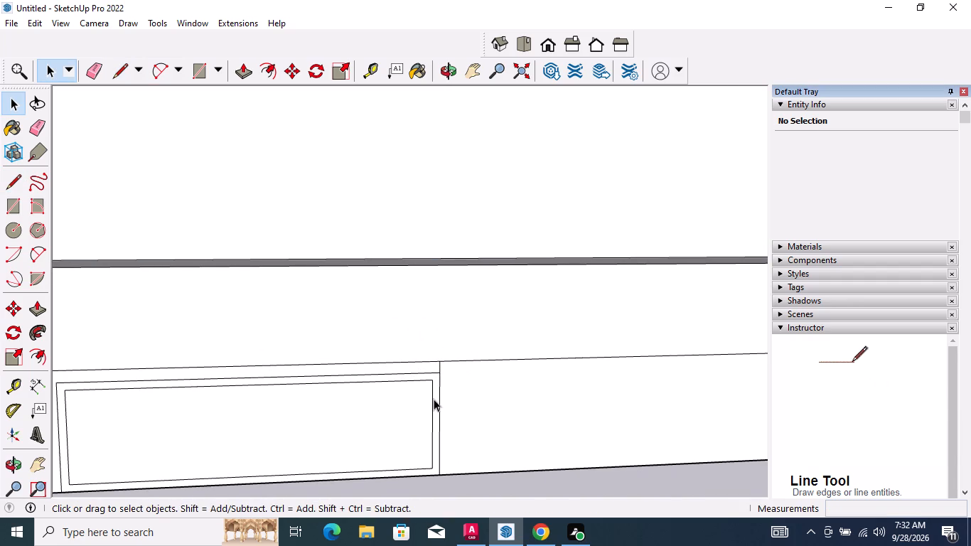
pyautogui.press('space')
# Draw a vertical line about 1 1/16" long from the outer rectangle's upper left corner up to the long horizontal line.
pyautogui.scroll(-5, 493, 361)
pyautogui.click(16, 189)
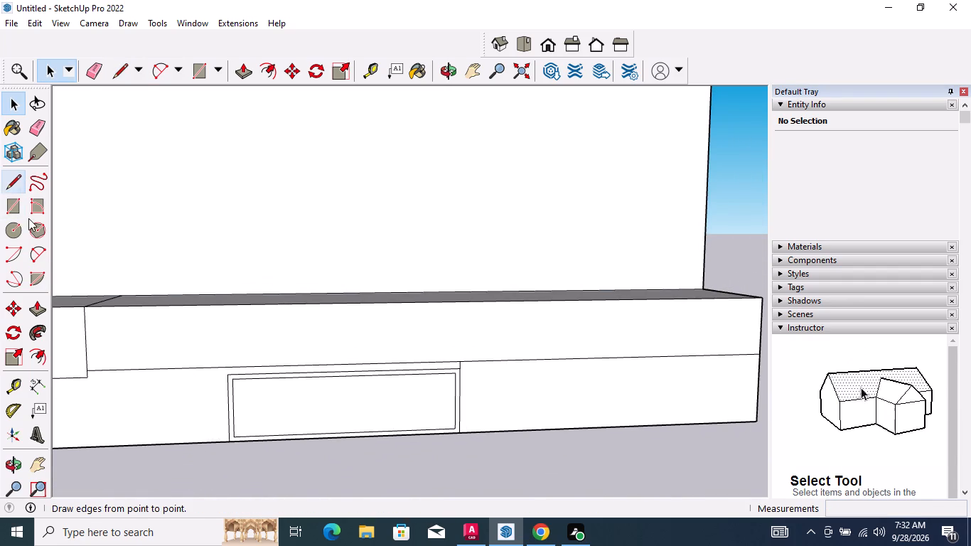
pyautogui.scroll(7, 242, 375)
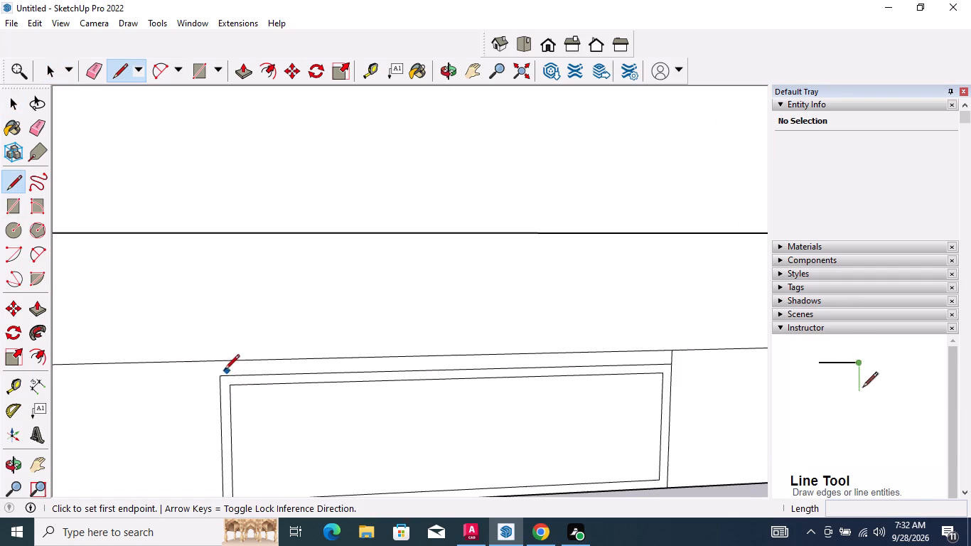
pyautogui.click(217, 378)
pyautogui.click(219, 363)
pyautogui.press('space')
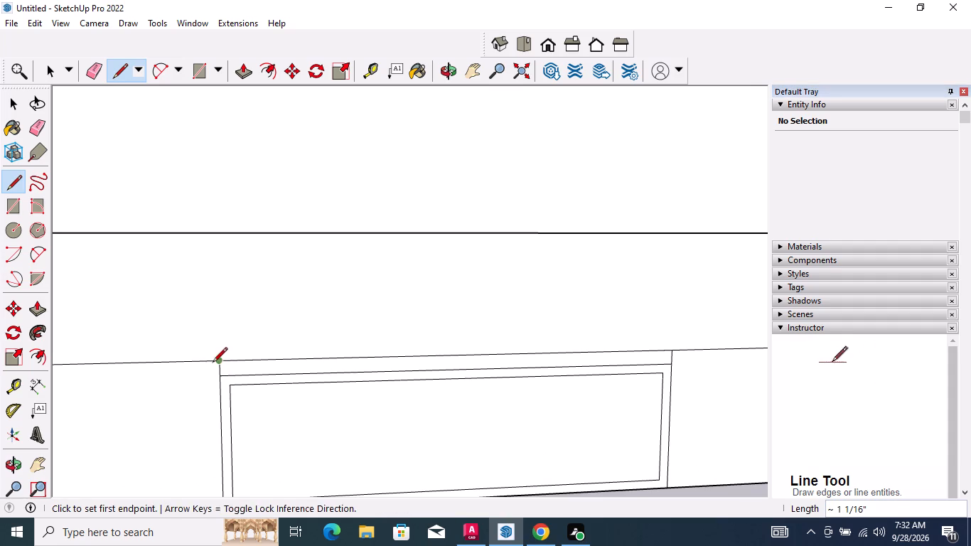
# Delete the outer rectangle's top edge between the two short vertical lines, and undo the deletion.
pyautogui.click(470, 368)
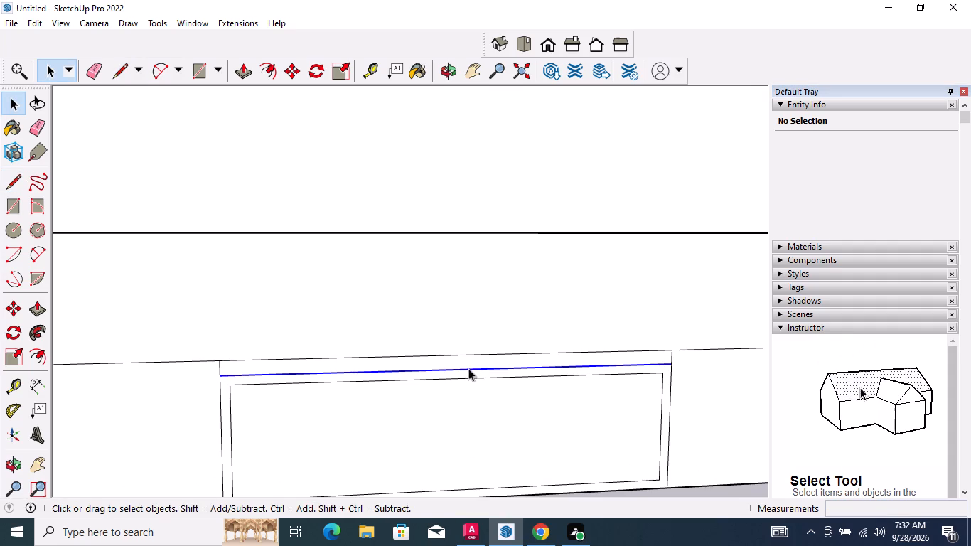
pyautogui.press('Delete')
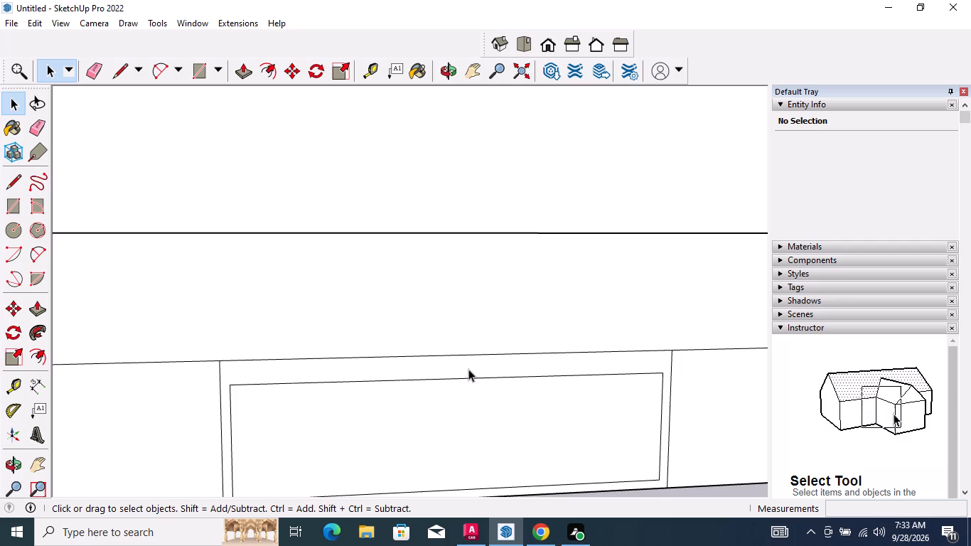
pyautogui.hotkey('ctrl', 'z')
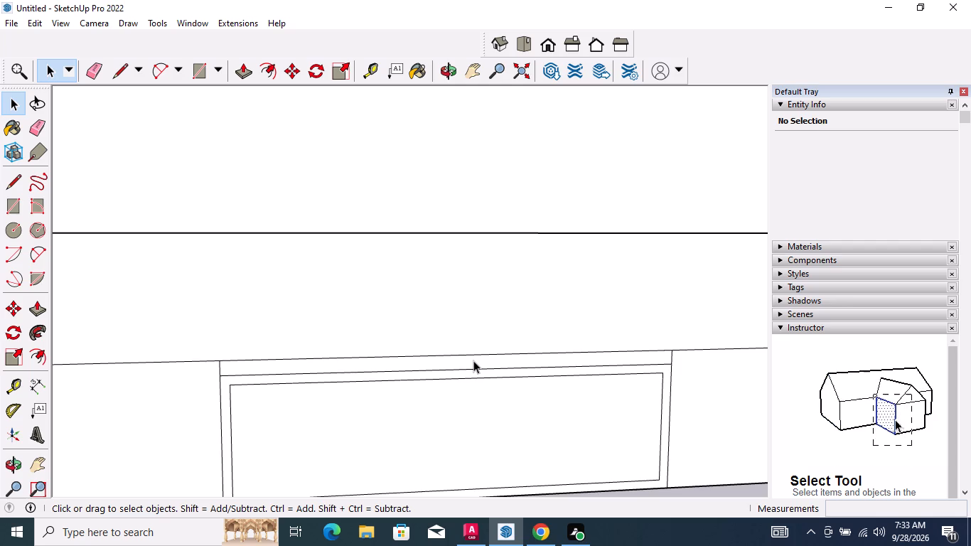
# Copy the upper row's short vertical divider about 6' 1 7/8" along the horizontal line and divide the copy by 3 for equally spaced dividers.
pyautogui.scroll(-11, 476, 347)
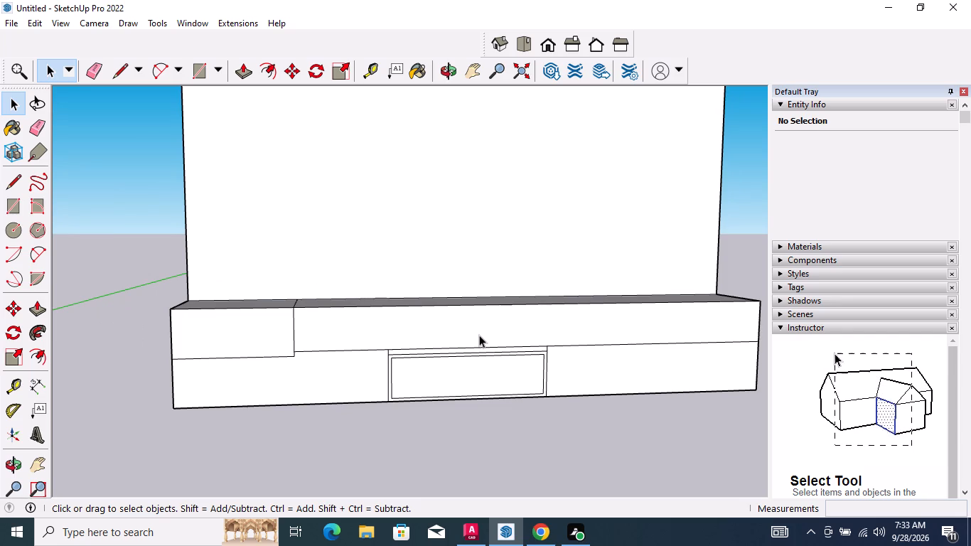
pyautogui.click(294, 328)
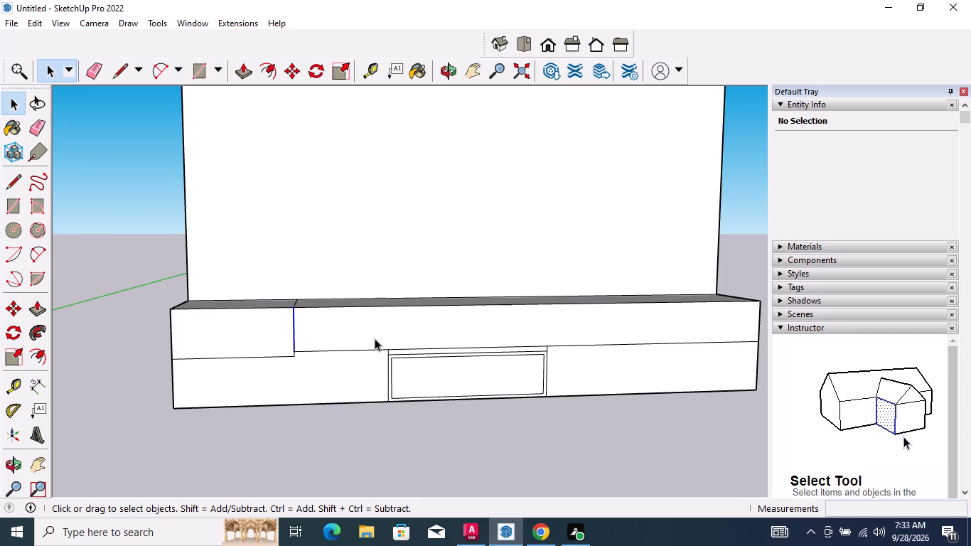
pyautogui.press('m')
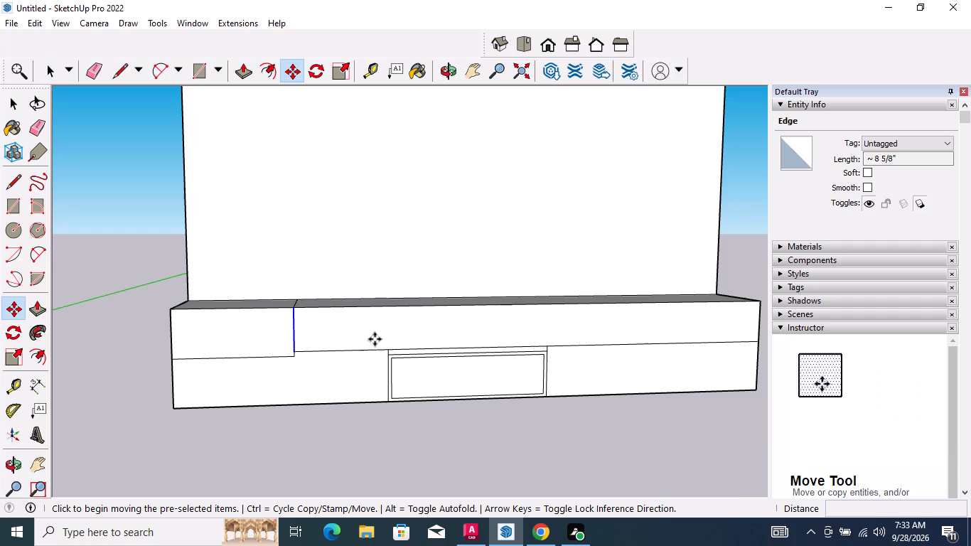
pyautogui.scroll(3, 311, 358)
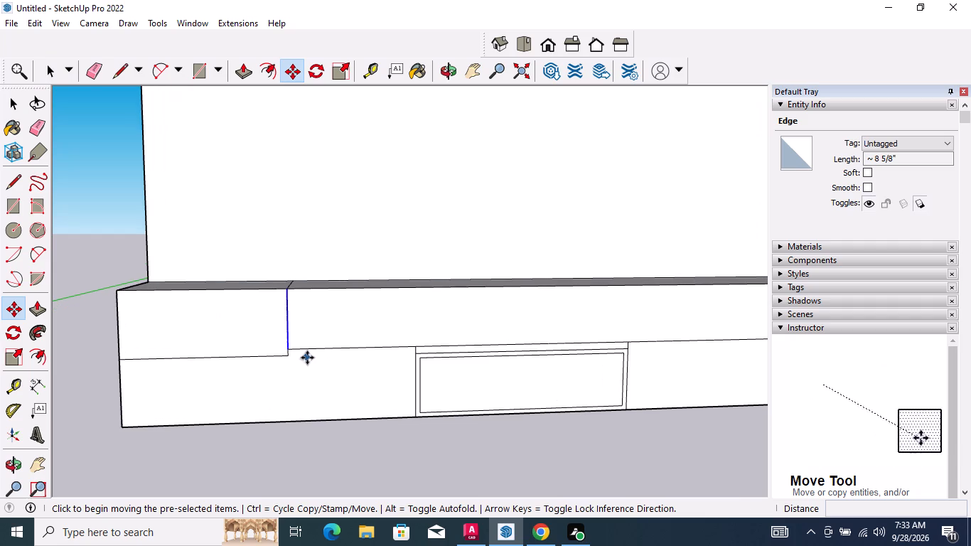
pyautogui.scroll(2, 306, 358)
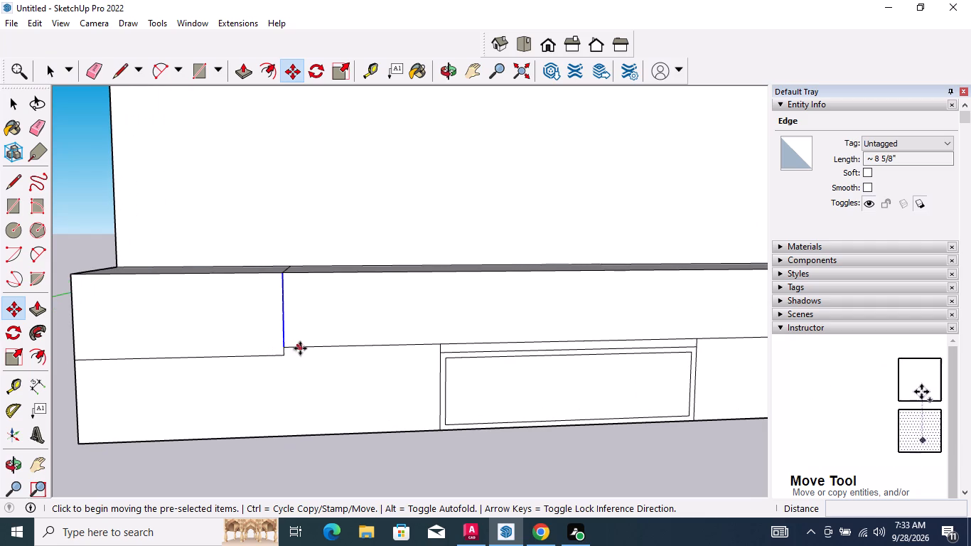
pyautogui.click(286, 347)
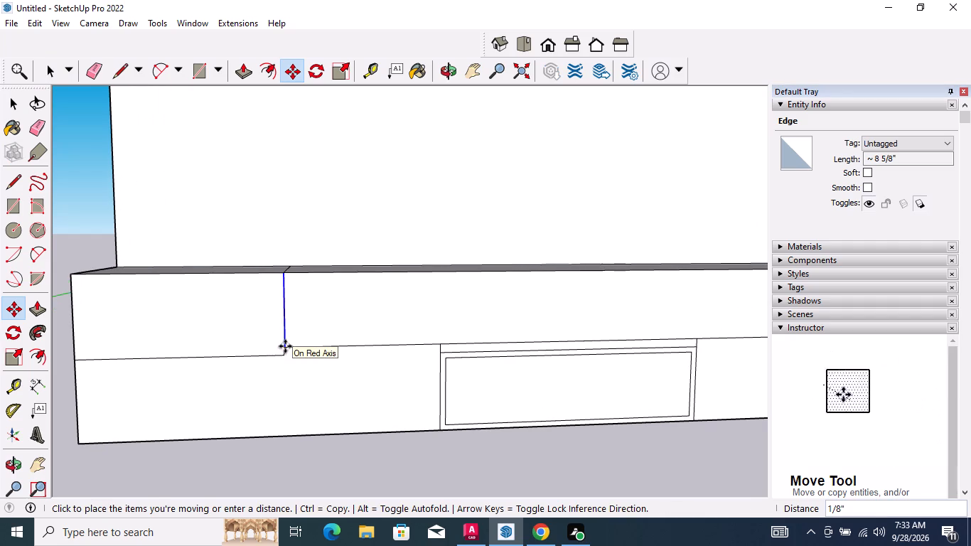
pyautogui.scroll(-6, 285, 361)
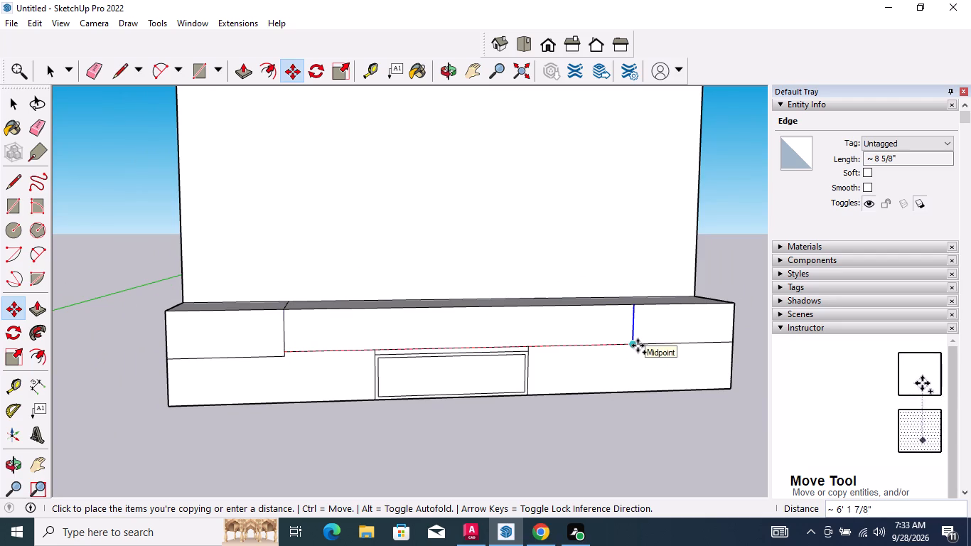
pyautogui.moveTo(638, 343); pyautogui.dragTo(637, 350)
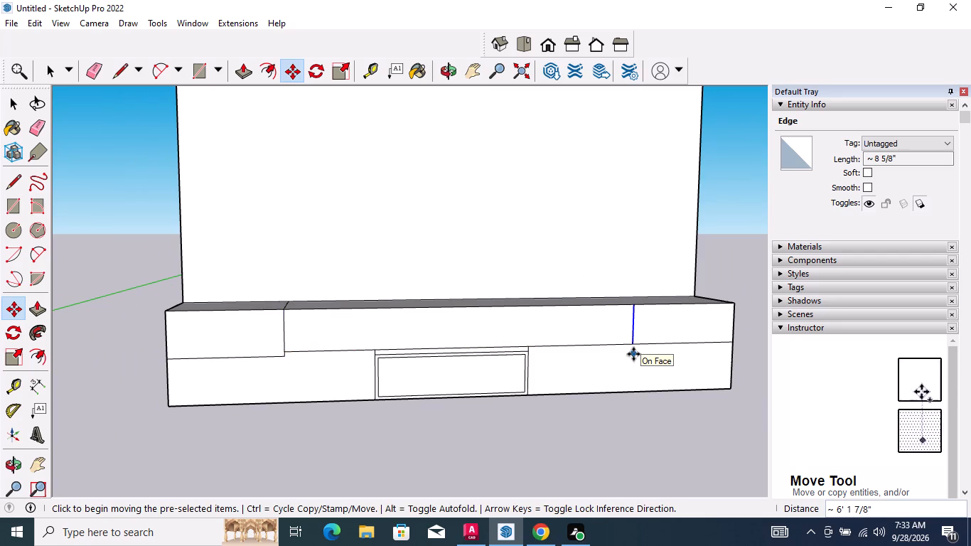
pyautogui.hotkey('shift', '/')
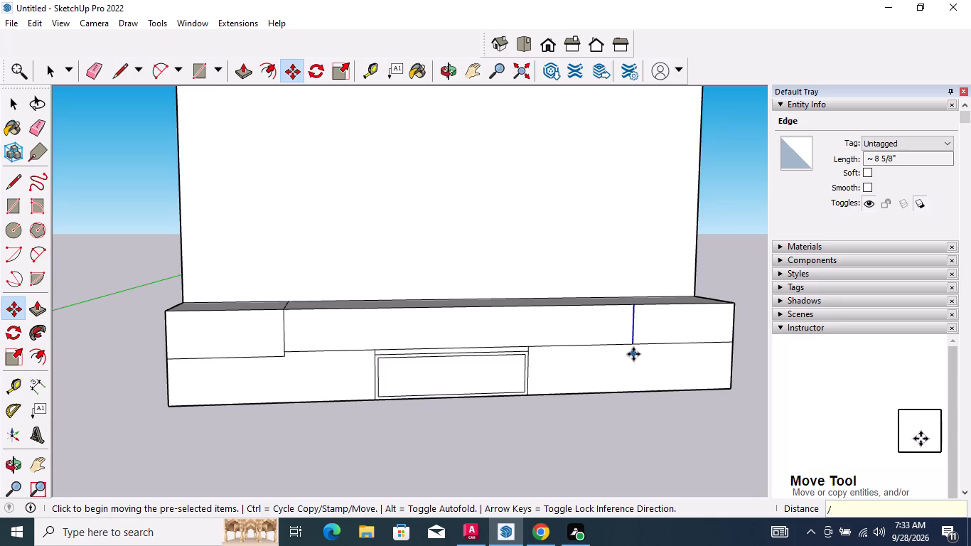
pyautogui.press('3')
pyautogui.press('Return')
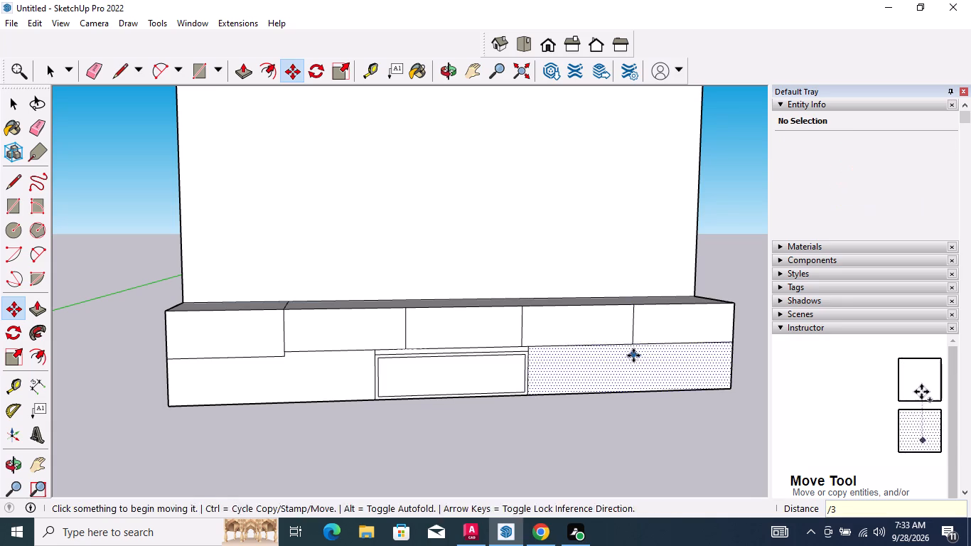
pyautogui.press('space')
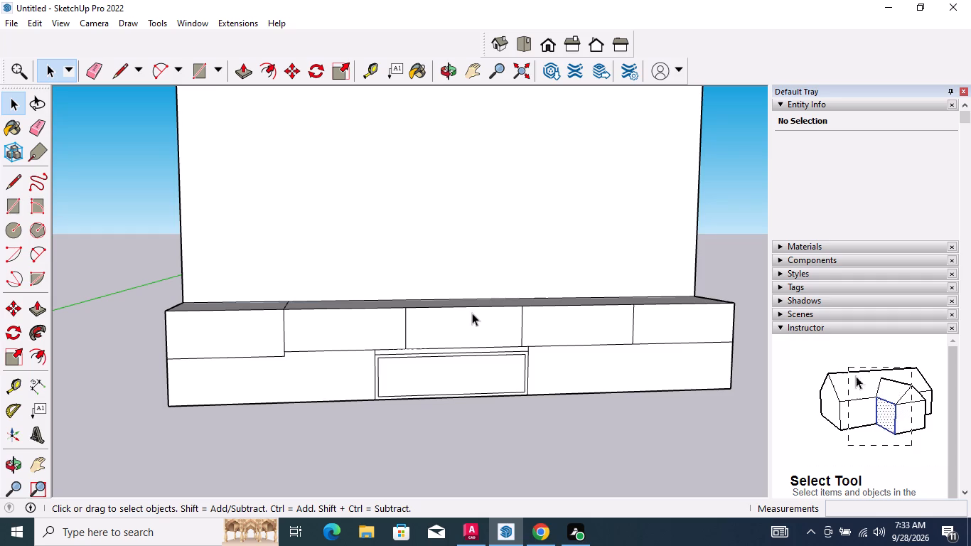
# Draw a rectangle about 1' 11 1/2" by 7 1/2" just inside the borders of the upper row's second section from the left.
pyautogui.scroll(2, 472, 313)
pyautogui.scroll(-1, 463, 318)
pyautogui.scroll(1, 619, 323)
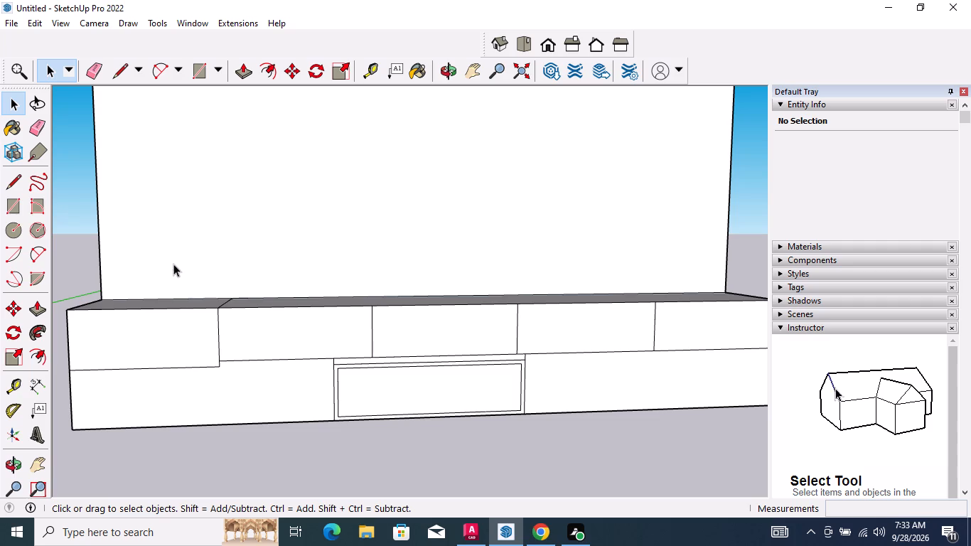
pyautogui.click(11, 206)
pyautogui.scroll(1, 296, 326)
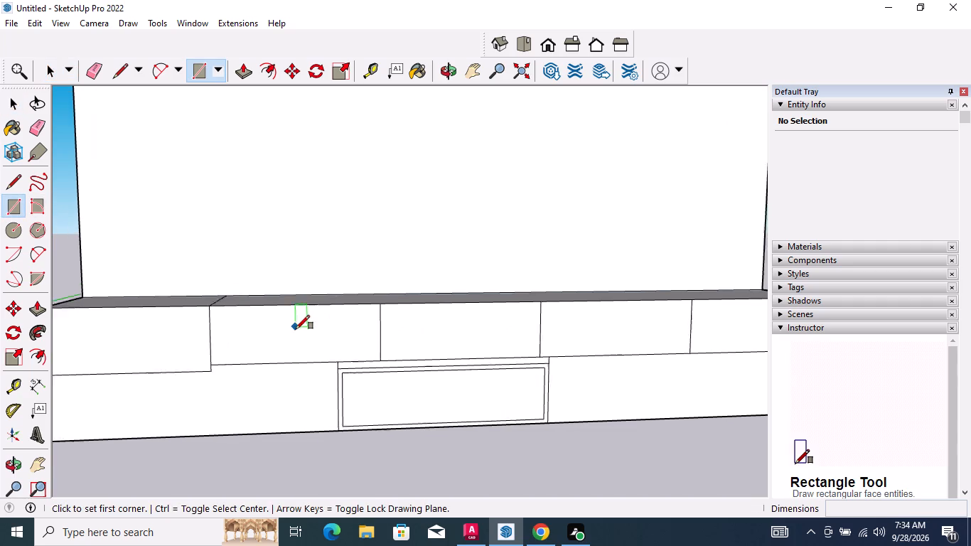
pyautogui.scroll(5, 296, 329)
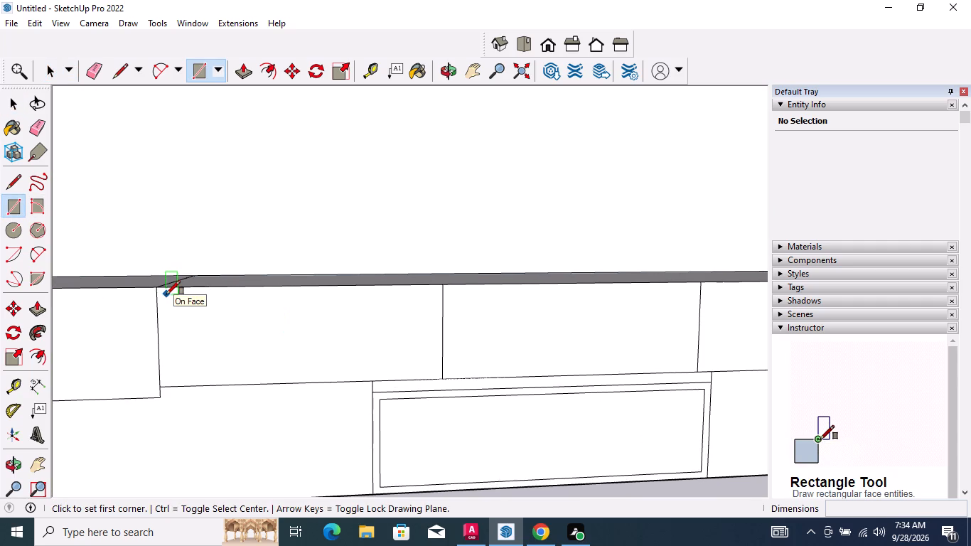
pyautogui.click(164, 294)
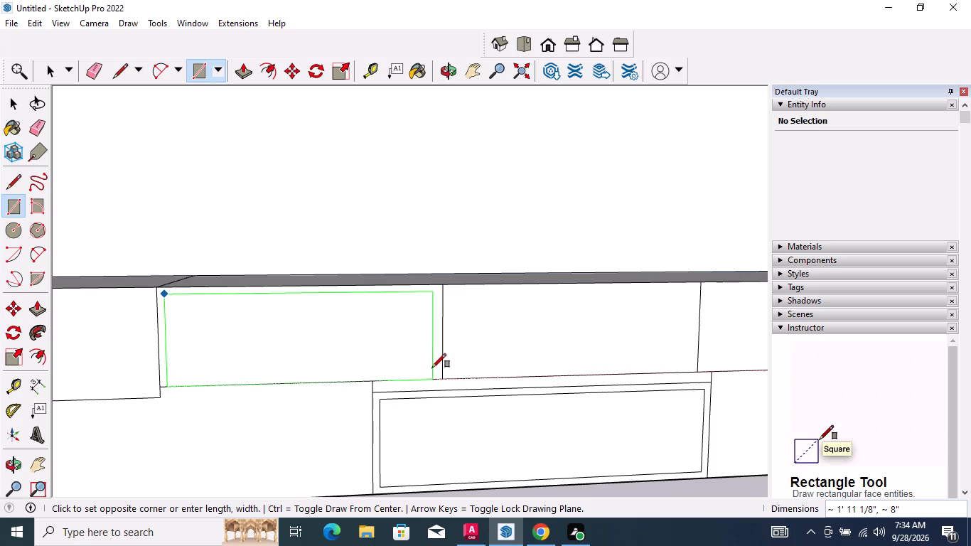
pyautogui.scroll(2, 431, 373)
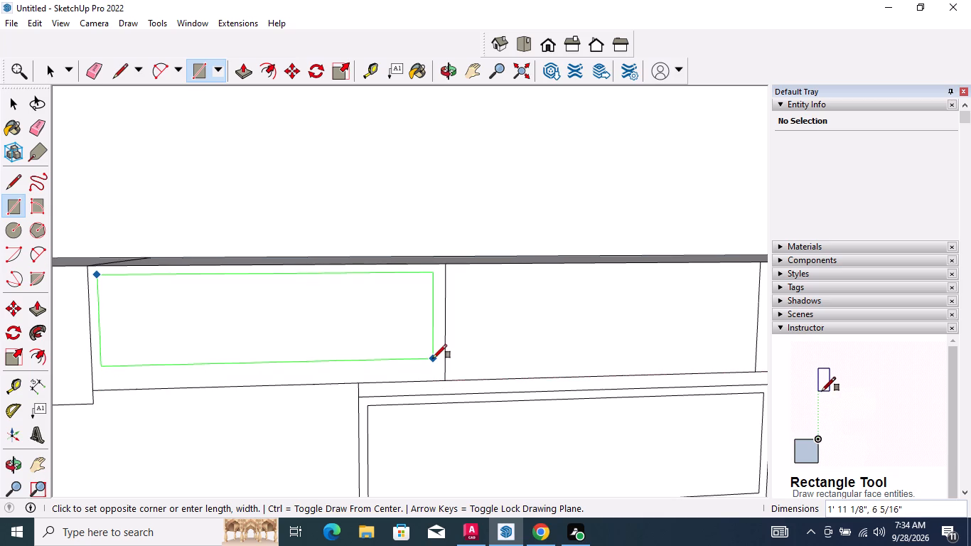
pyautogui.scroll(2, 434, 366)
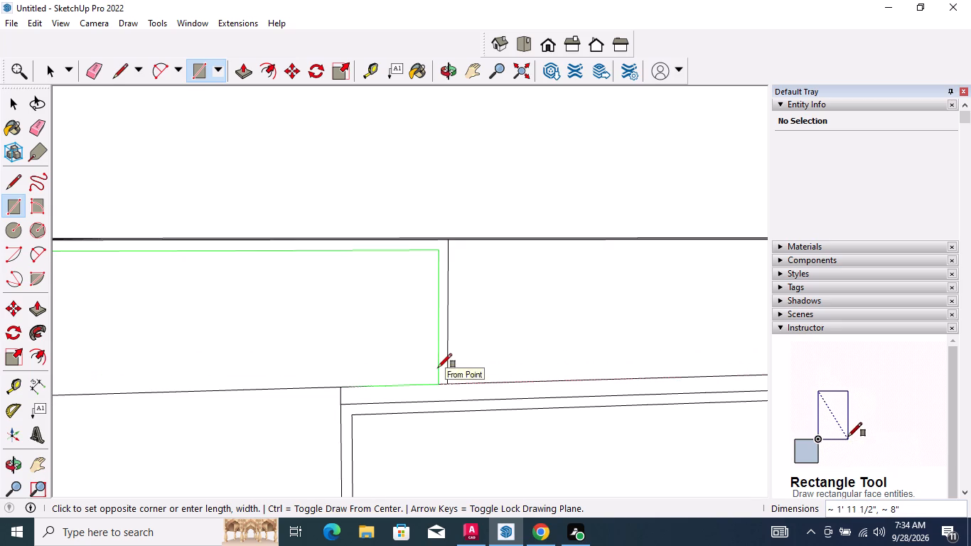
pyautogui.scroll(5, 440, 359)
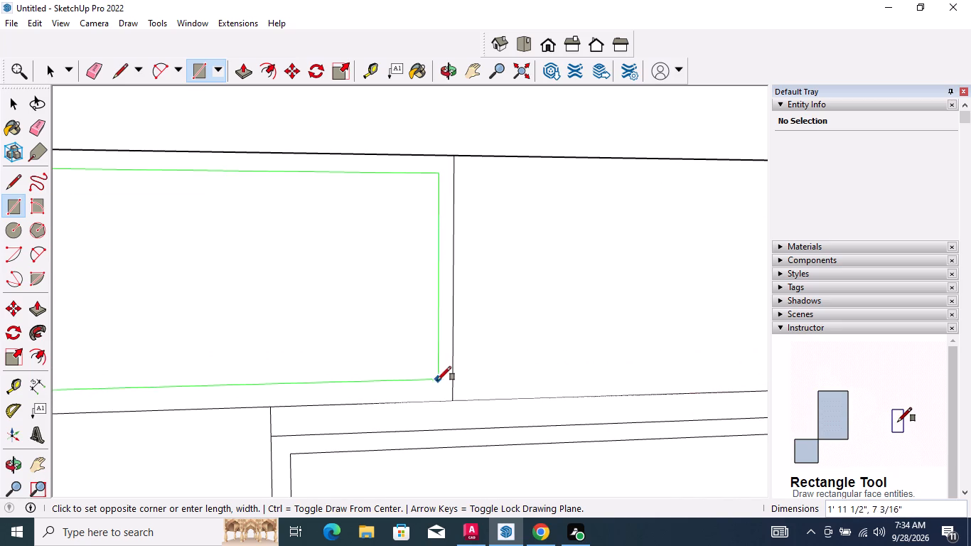
pyautogui.scroll(4, 438, 382)
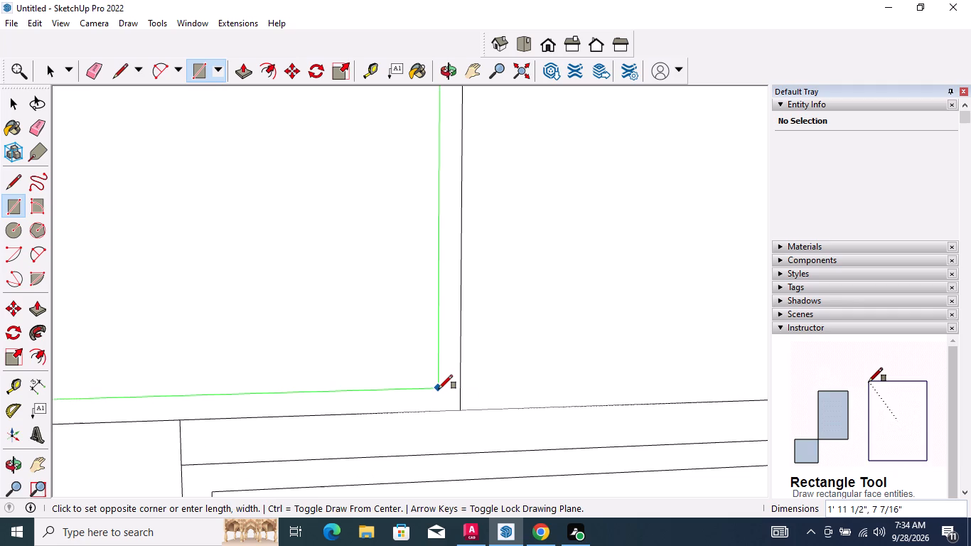
pyautogui.click(441, 390)
pyautogui.press('space')
# Copy the new rectangle's four edges about 2' 5/8" into the adjacent upper section on the right, aligned from divider to divider.
pyautogui.scroll(-11, 447, 395)
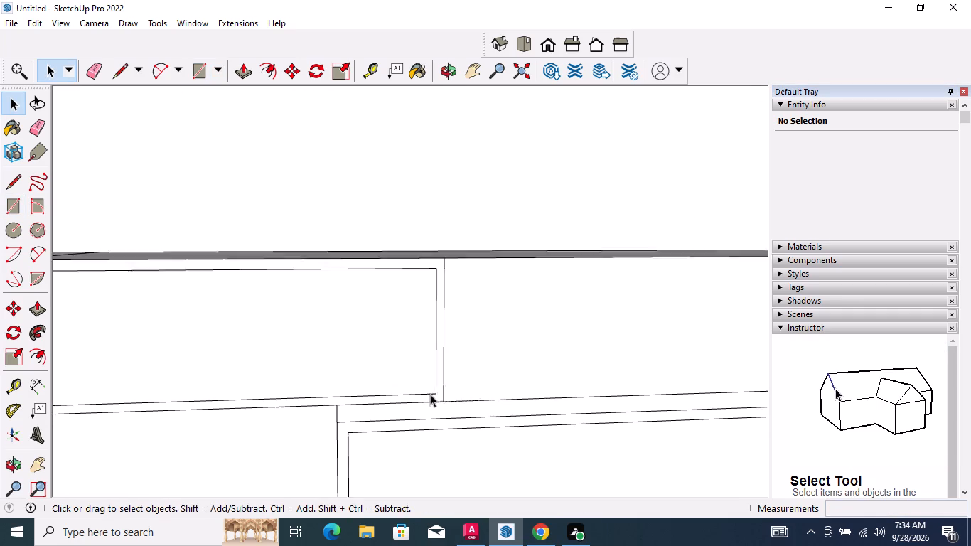
pyautogui.scroll(-2, 430, 394)
pyautogui.doubleClick(417, 375)
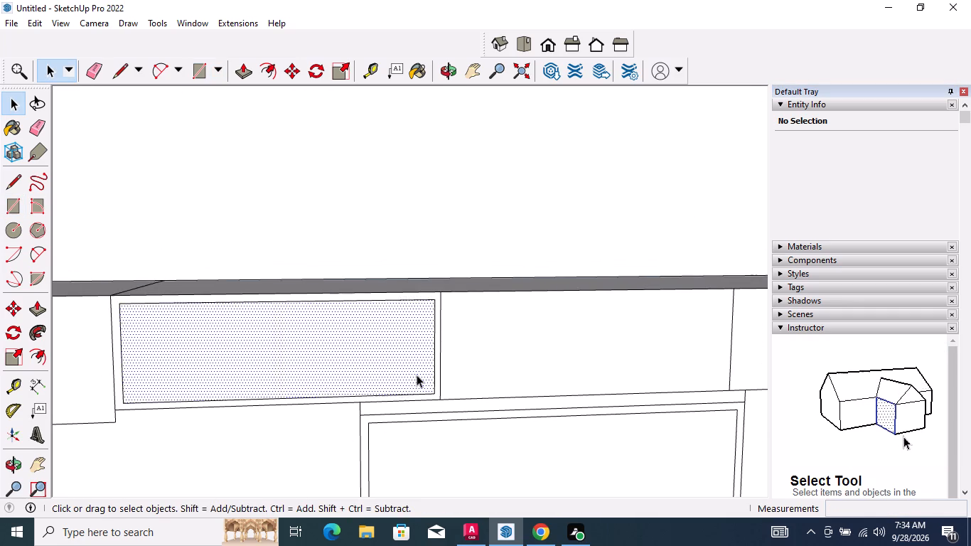
pyautogui.keyDown('shift'); pyautogui.click(417, 375); pyautogui.keyUp('shift')
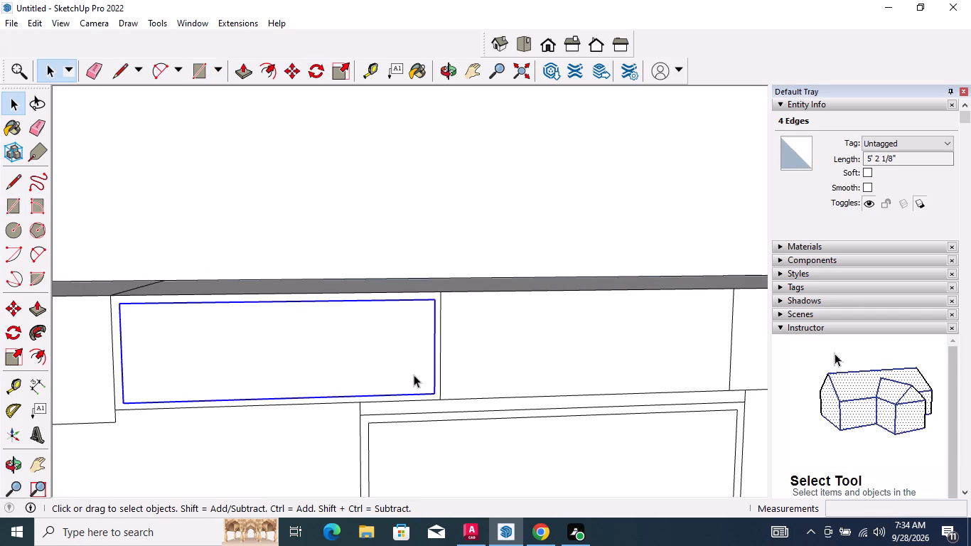
pyautogui.press('m')
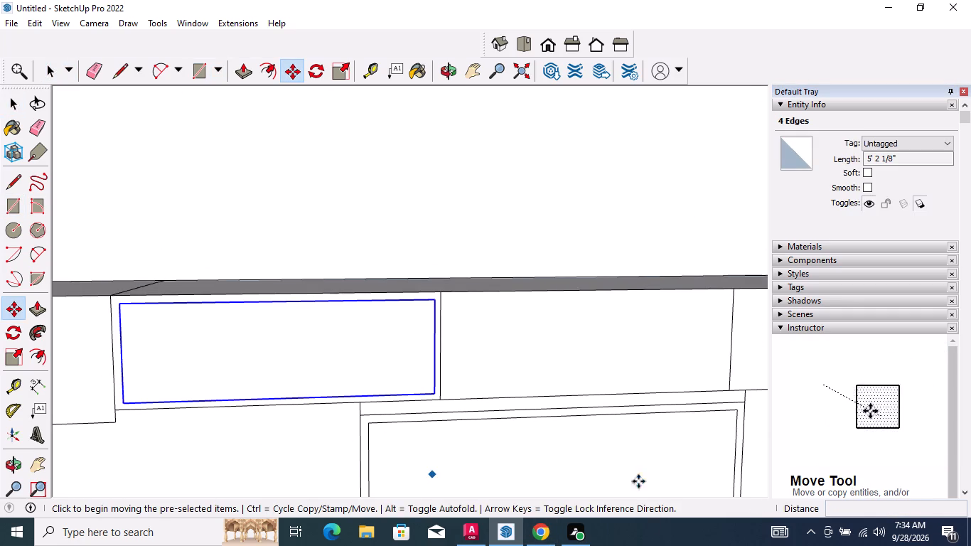
pyautogui.click(440, 399)
pyautogui.scroll(-4, 441, 397)
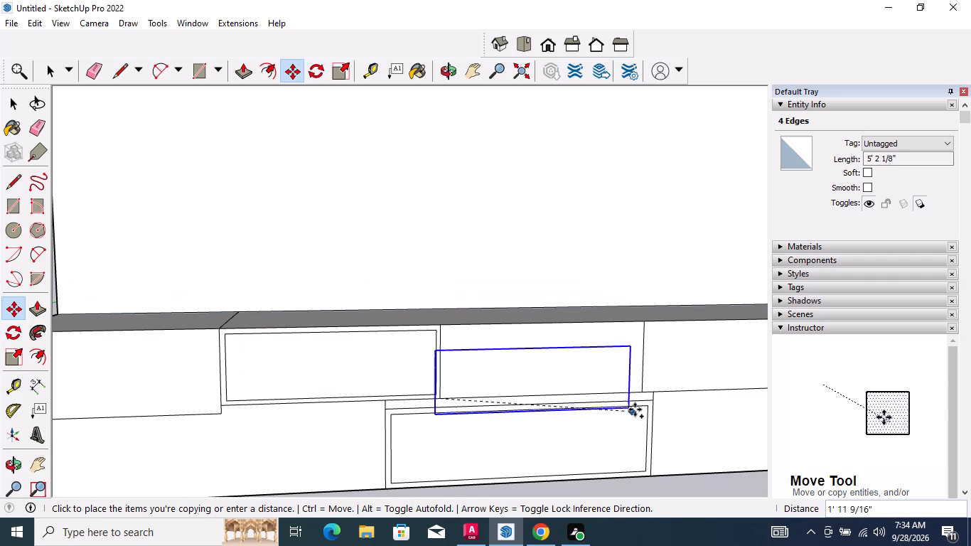
pyautogui.click(645, 390)
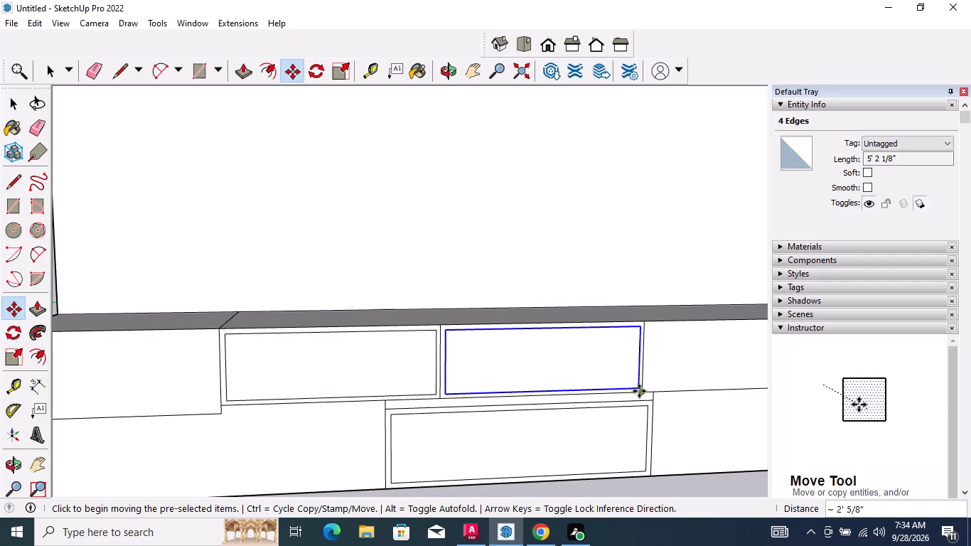
# Copy the rectangle's outline another 2' 5/8" into the following upper section, again aligned to its divider.
pyautogui.click(642, 391)
pyautogui.scroll(-2, 551, 381)
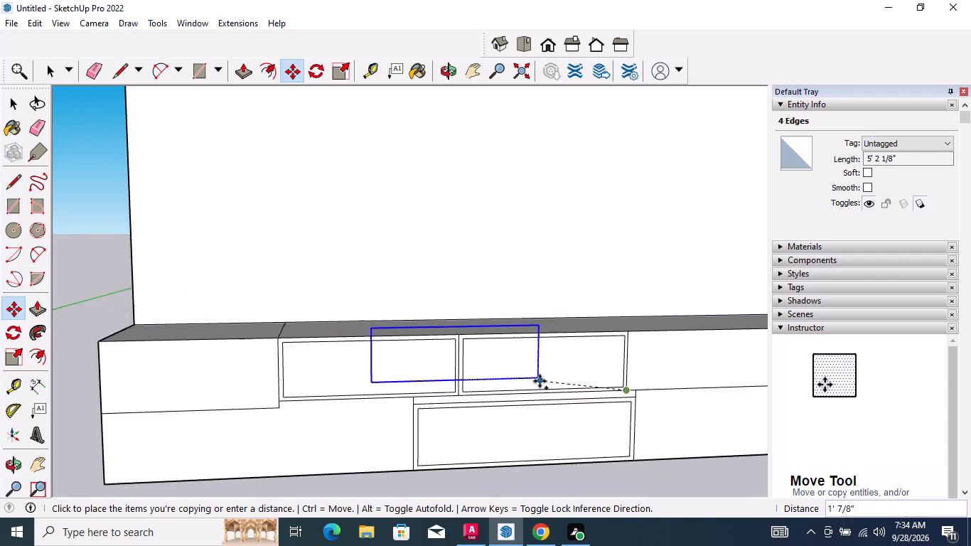
pyautogui.scroll(-5, 540, 381)
pyautogui.scroll(7, 729, 390)
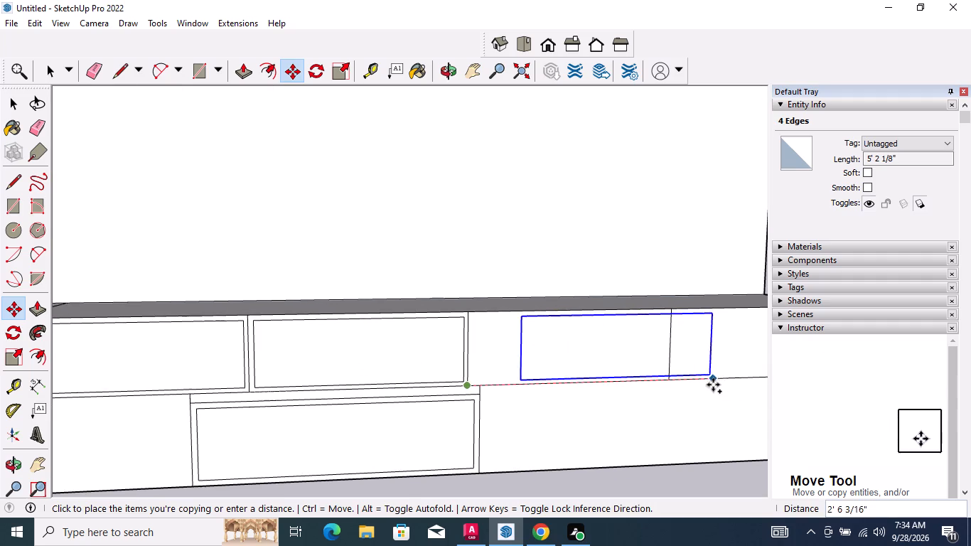
pyautogui.click(671, 380)
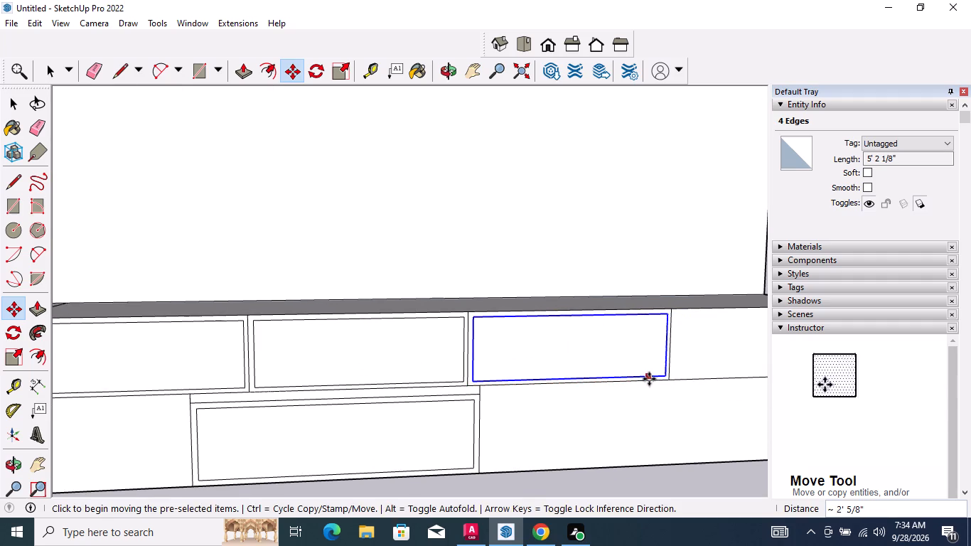
pyautogui.press('space')
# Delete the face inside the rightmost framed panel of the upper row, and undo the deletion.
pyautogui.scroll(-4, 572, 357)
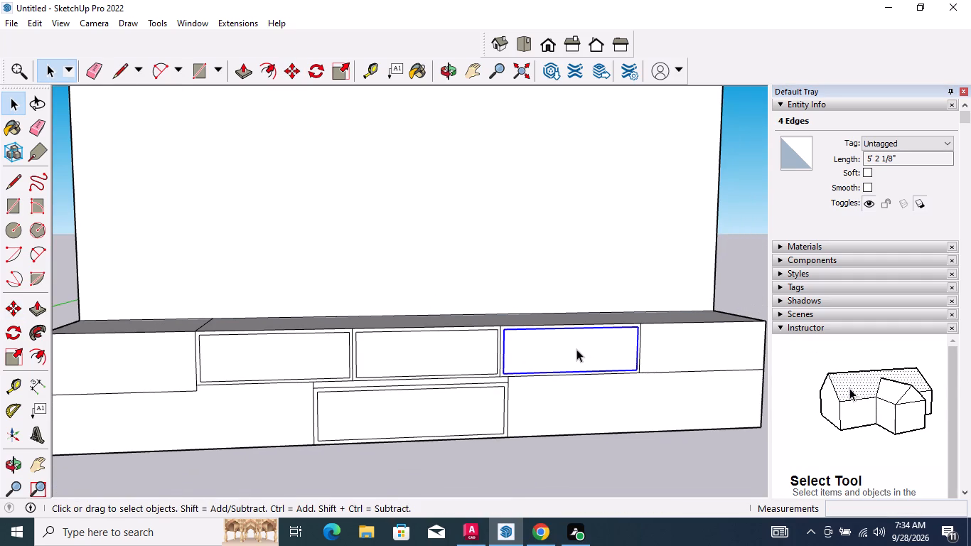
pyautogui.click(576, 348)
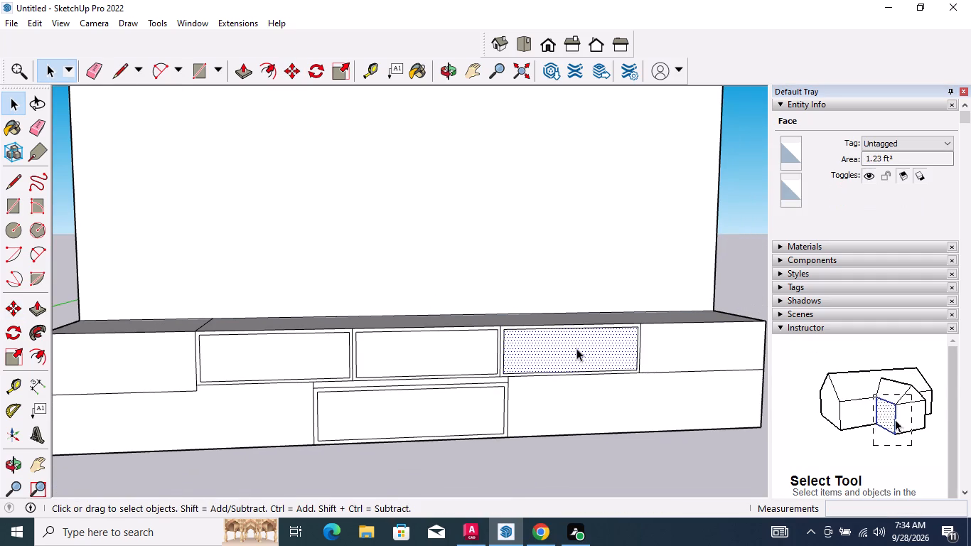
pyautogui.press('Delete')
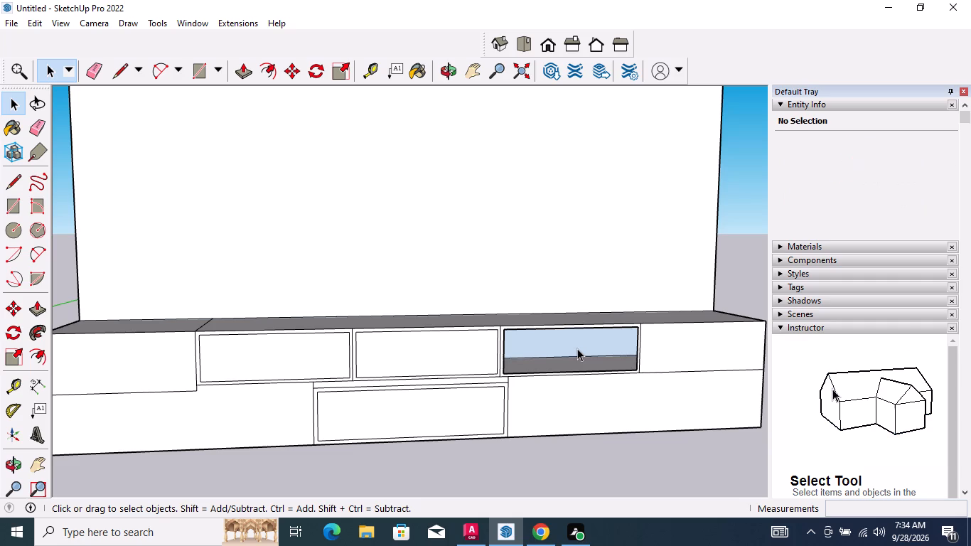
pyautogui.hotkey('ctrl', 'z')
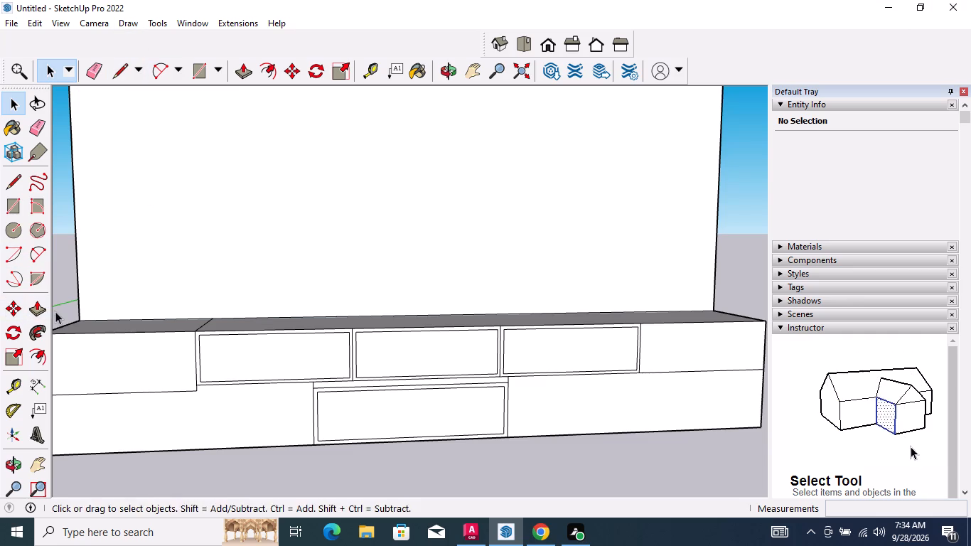
# Push the three framed panels of the upper row inward about 10 7/8" each to form open compartments.
pyautogui.click(29, 311)
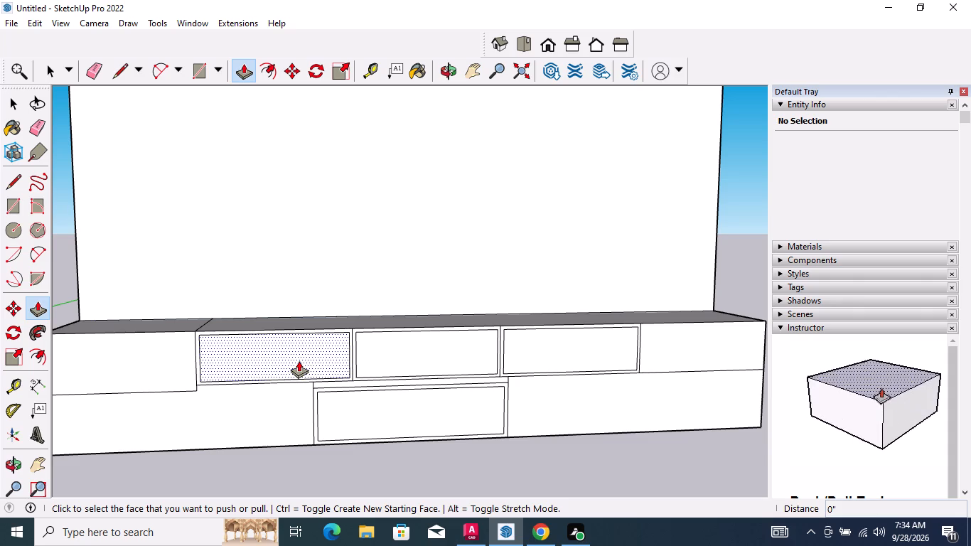
pyautogui.click(298, 358)
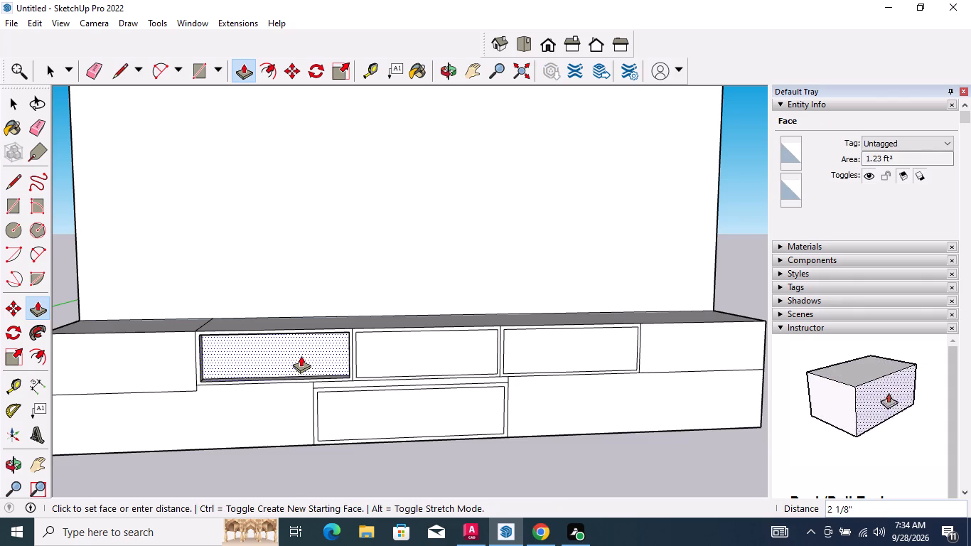
pyautogui.scroll(3, 303, 353)
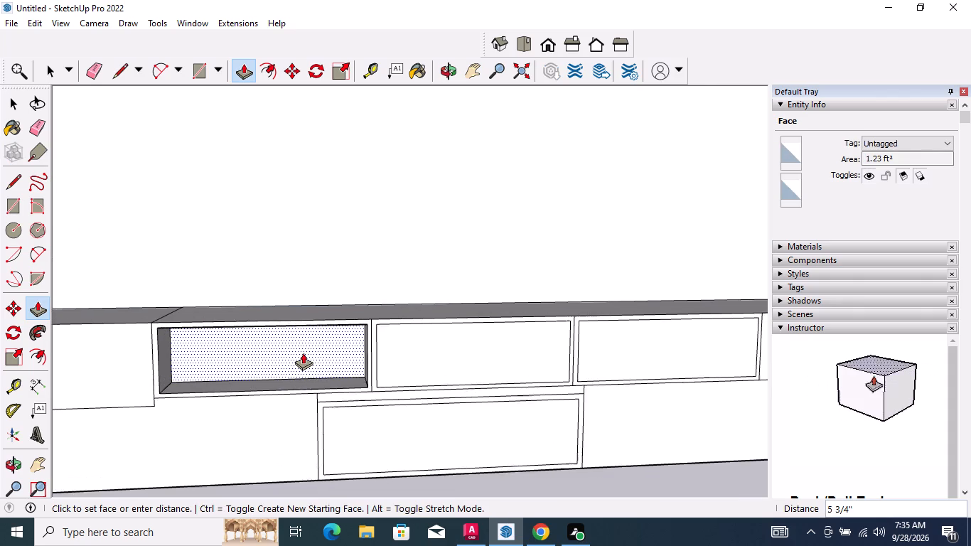
pyautogui.scroll(3, 303, 353)
pyautogui.click(306, 343)
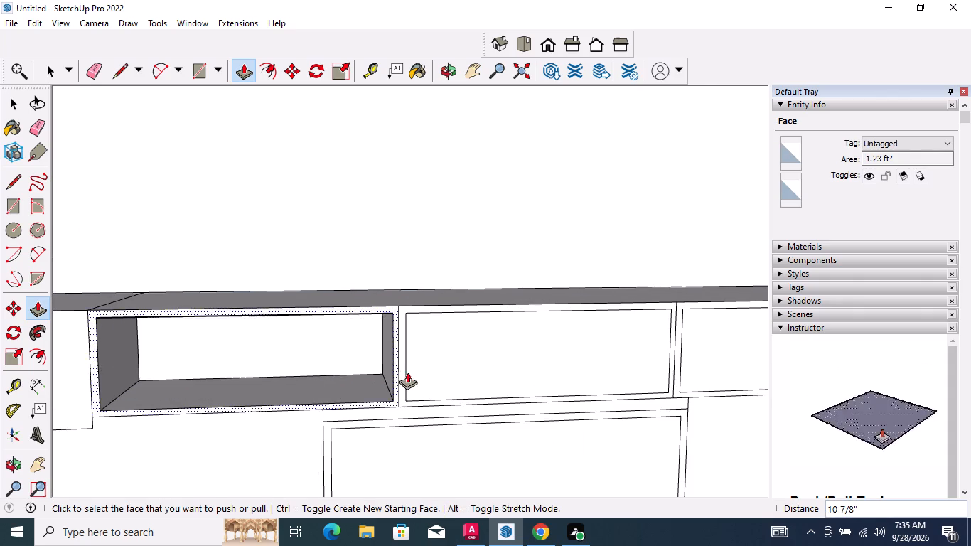
pyautogui.doubleClick(446, 361)
pyautogui.scroll(-4, 429, 363)
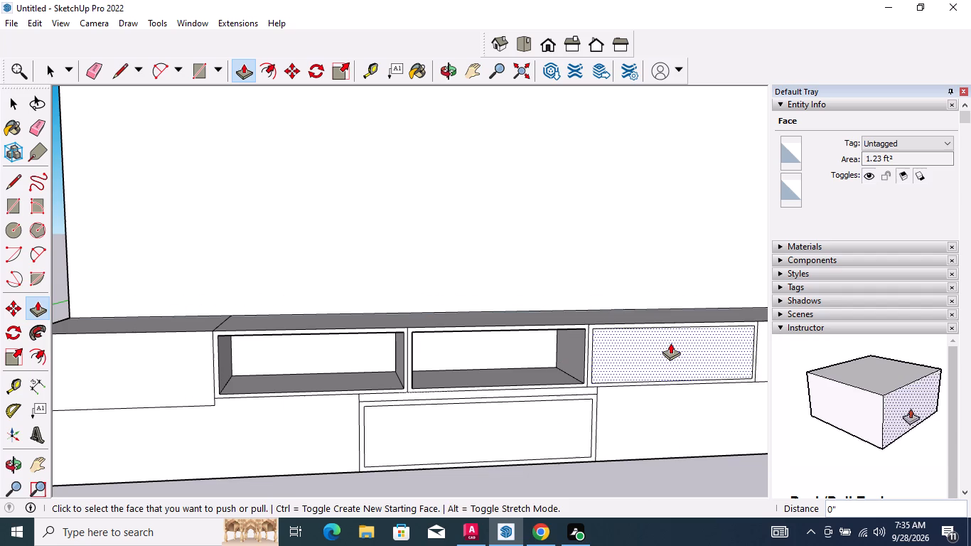
pyautogui.click(670, 343)
pyautogui.click(670, 343)
pyautogui.scroll(-3, 466, 366)
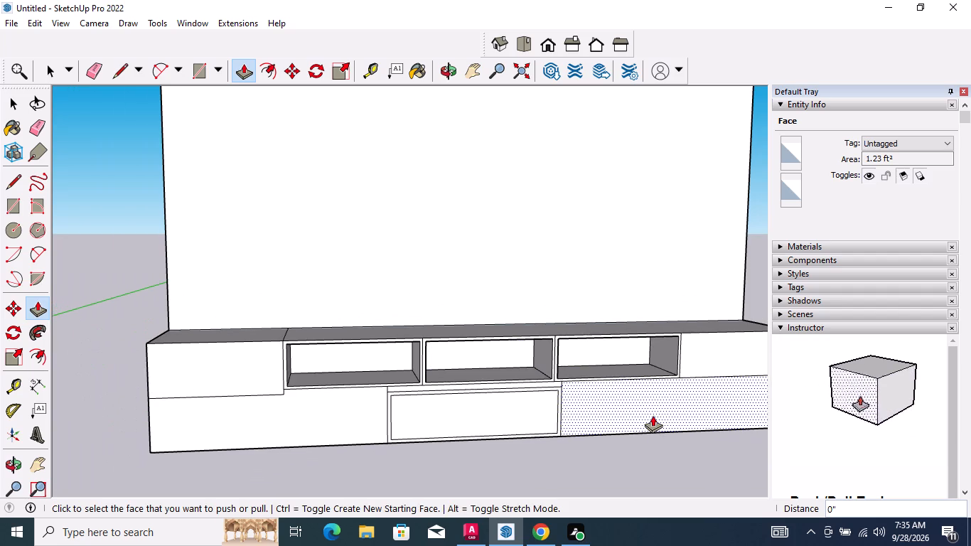
pyautogui.press('space')
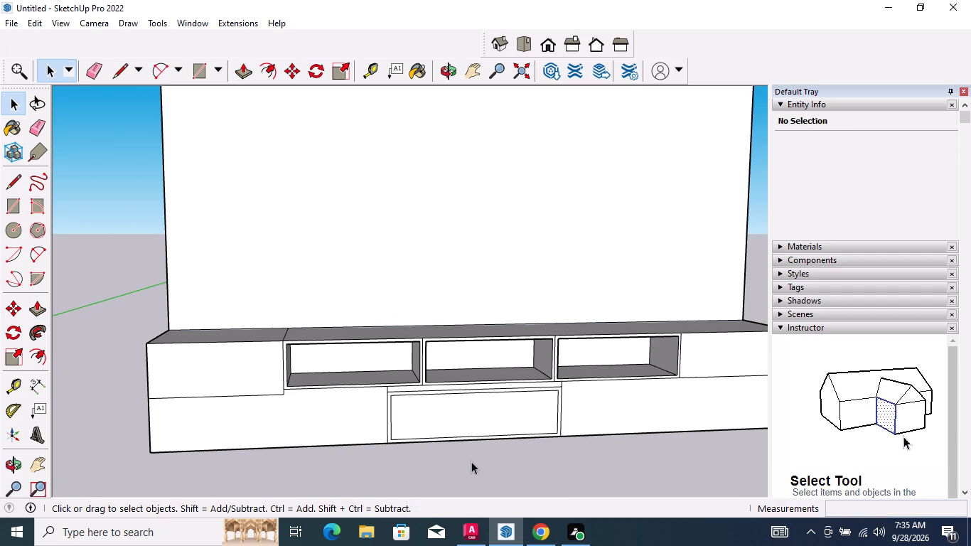
# Draw a line about 1' 3 3/4" across the base's top, from the rightmost section's divider back to the slab.
pyautogui.scroll(-4, 292, 360)
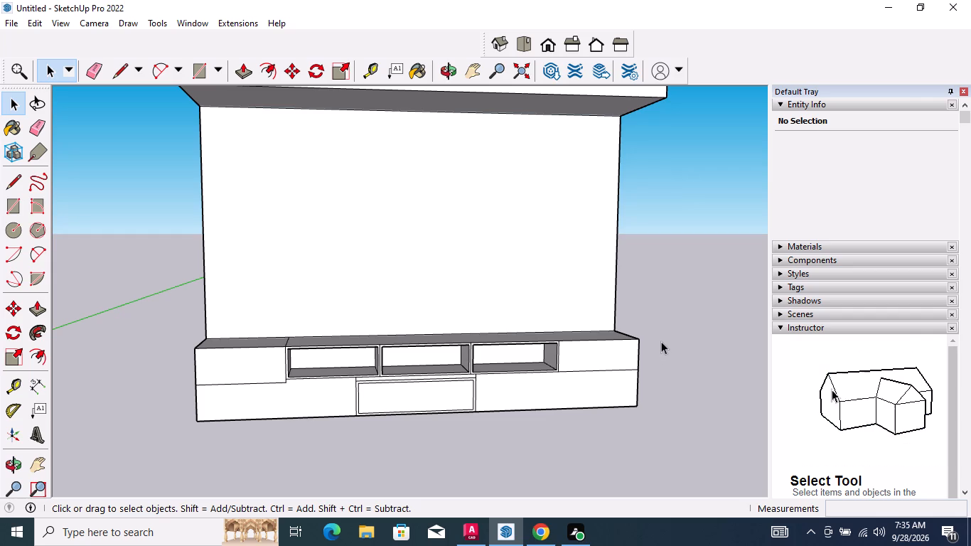
pyautogui.moveTo(660, 341); pyautogui.dragTo(659, 393, button='middle')
pyautogui.press('l')
pyautogui.press('Return')
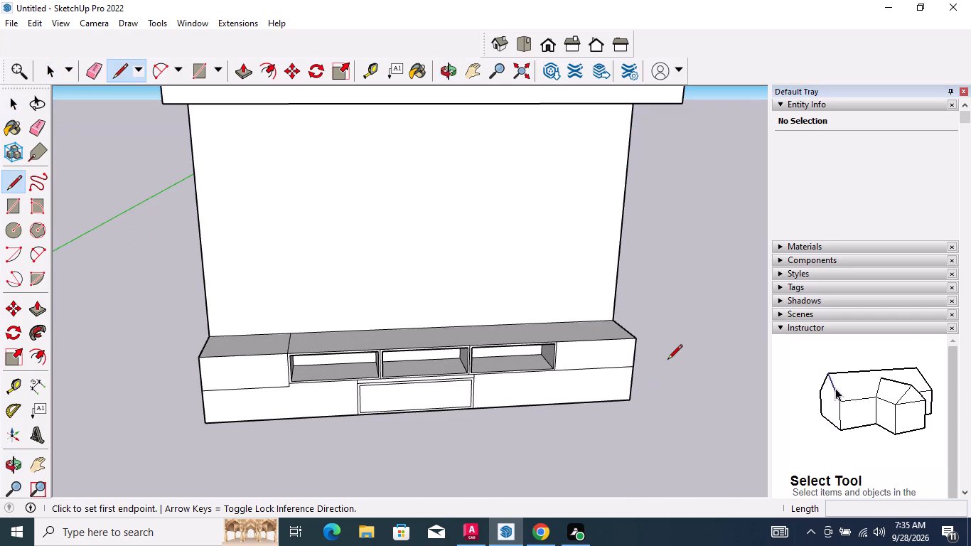
pyautogui.scroll(2, 640, 305)
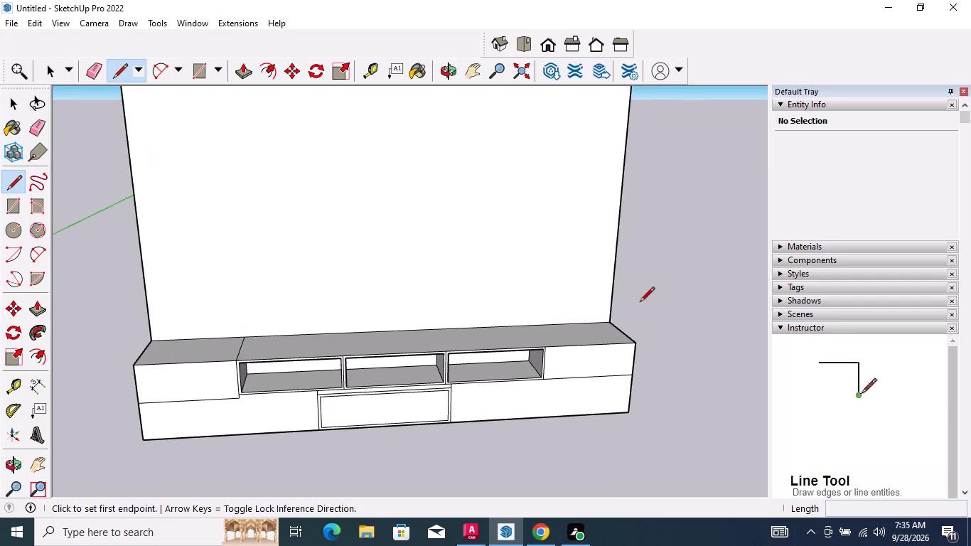
pyautogui.scroll(10, 552, 353)
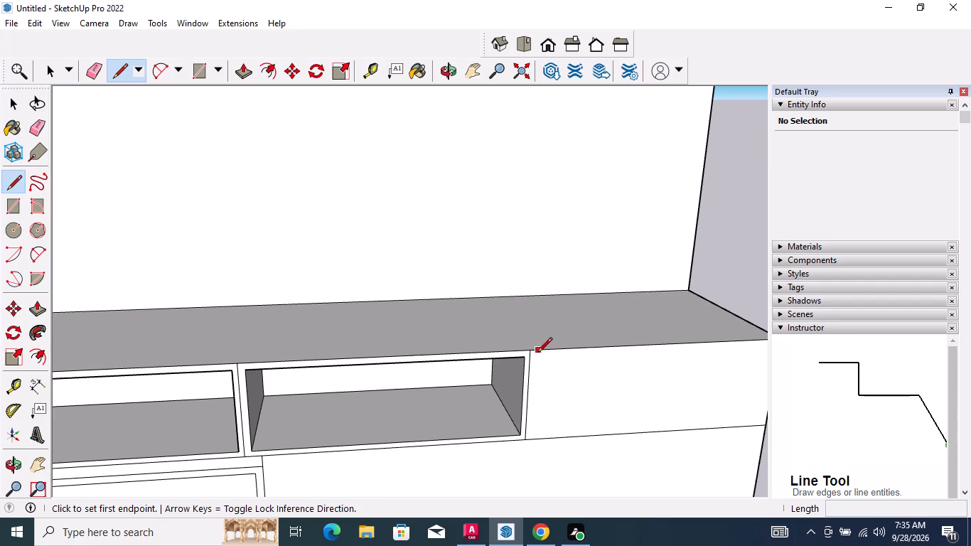
pyautogui.moveTo(530, 350); pyautogui.dragTo(528, 342)
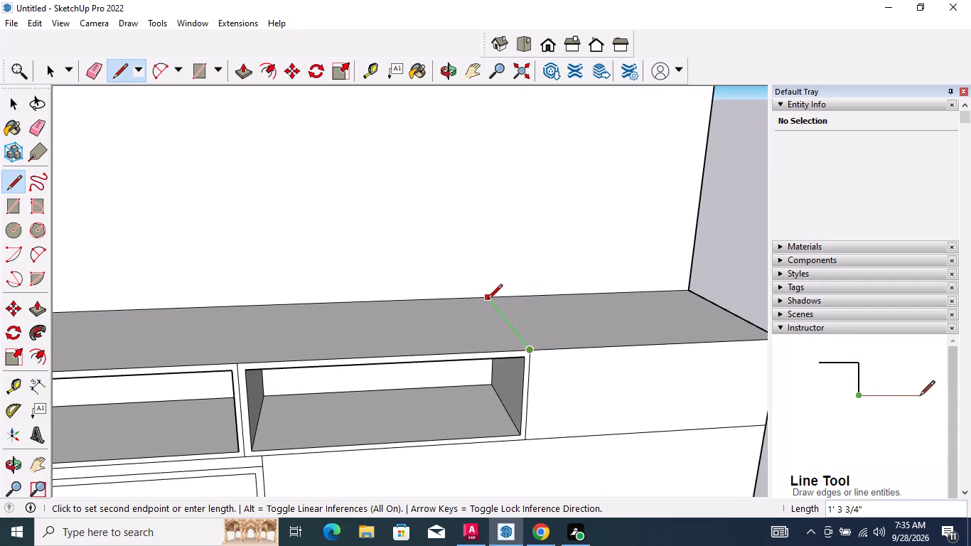
pyautogui.click(488, 300)
pyautogui.press('space')
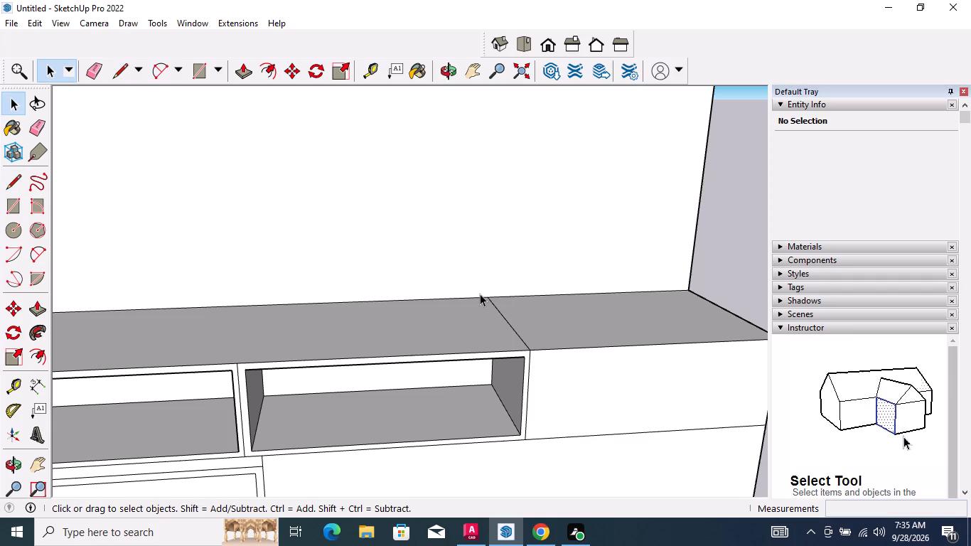
# Push the top face of the rightmost upper section down about 8 5/8" to the lower row's level.
pyautogui.press('p')
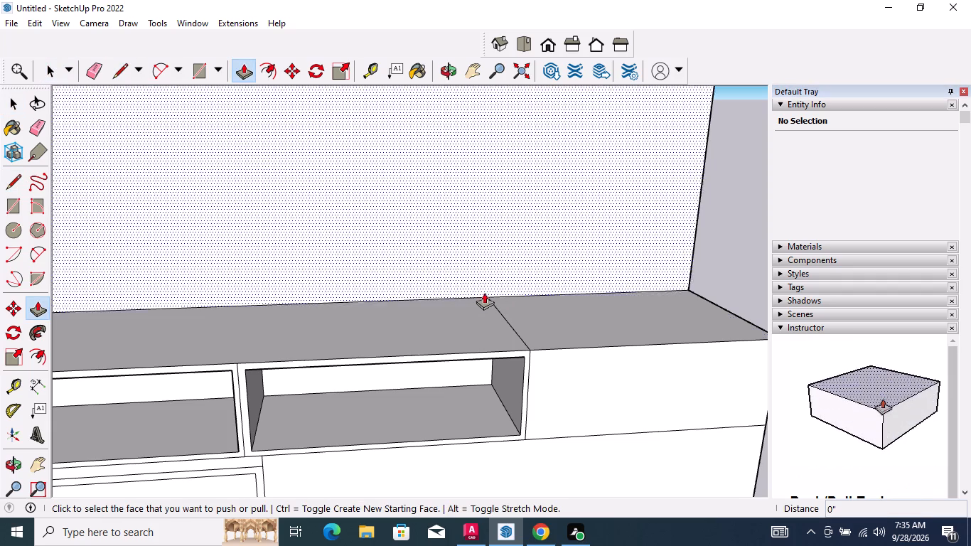
pyautogui.click(623, 321)
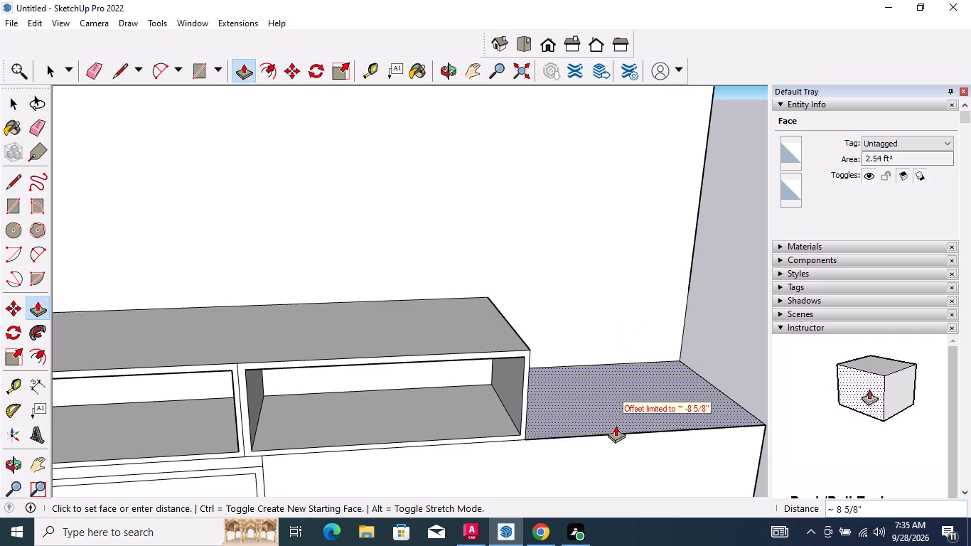
pyautogui.click(616, 425)
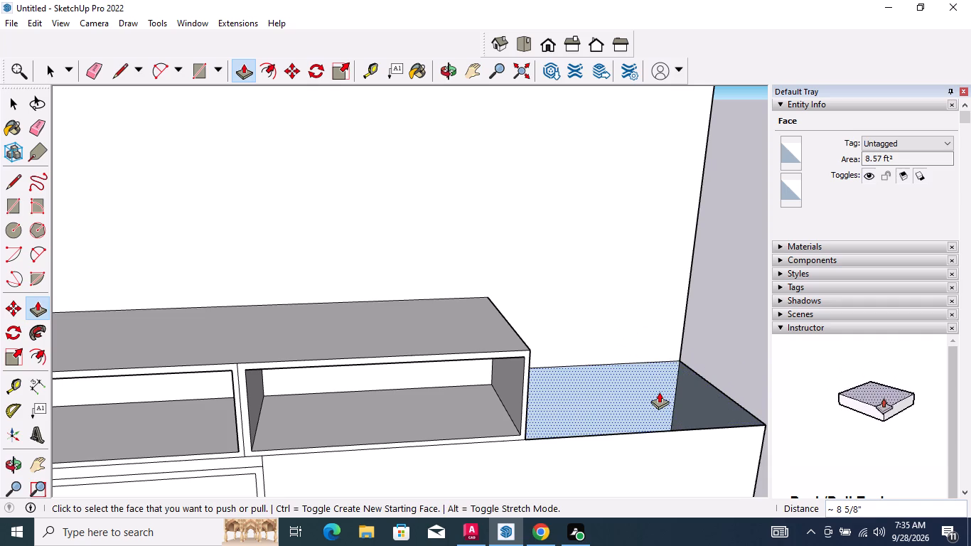
pyautogui.press('space')
# Trace an edge about 3 3/16" long along the back of the lowered rightmost section to rebuild its missing top face.
pyautogui.scroll(-3, 636, 384)
pyautogui.moveTo(624, 393); pyautogui.dragTo(620, 427, button='middle')
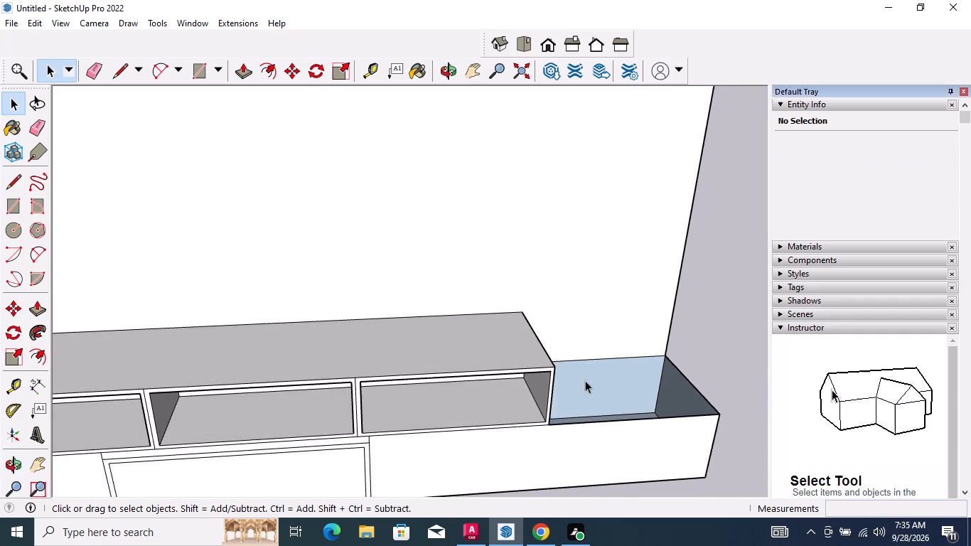
pyautogui.scroll(-4, 577, 380)
pyautogui.scroll(-1, 785, 399)
pyautogui.moveTo(704, 378); pyautogui.dragTo(548, 418, button='middle')
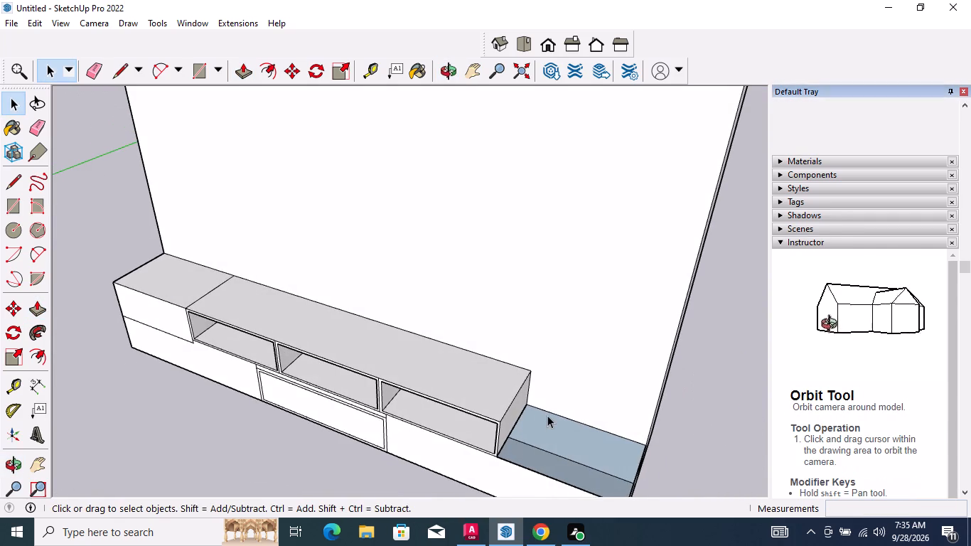
pyautogui.press('l')
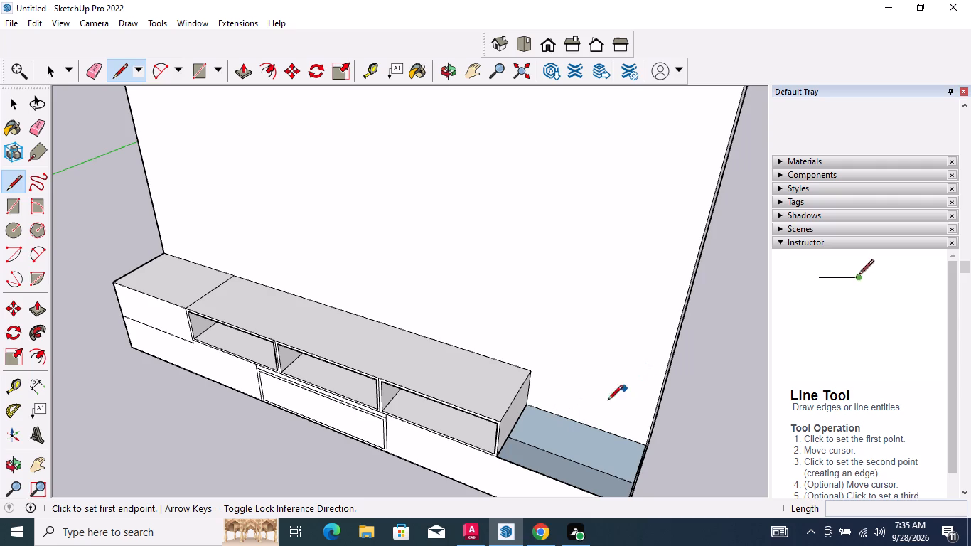
pyautogui.click(567, 420)
pyautogui.click(584, 423)
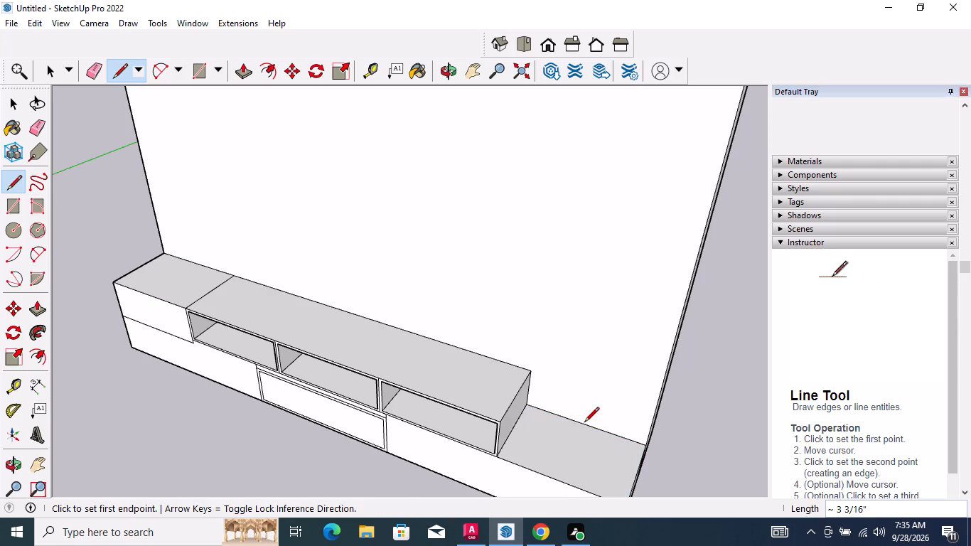
pyautogui.press('space')
# Pull the top face above the three open compartments up about 7/8" as a new starting face, forming a thin top board.
pyautogui.scroll(-2, 640, 373)
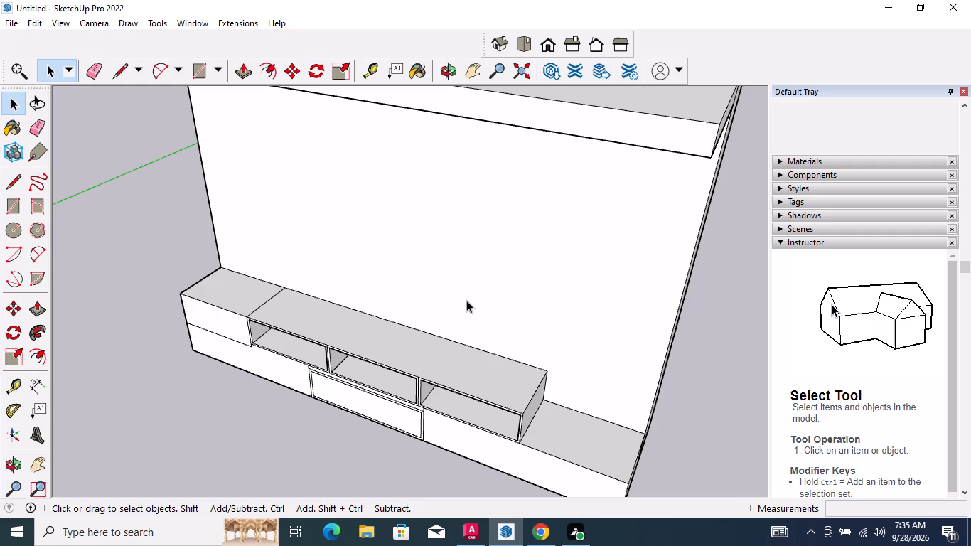
pyautogui.scroll(-1, 485, 306)
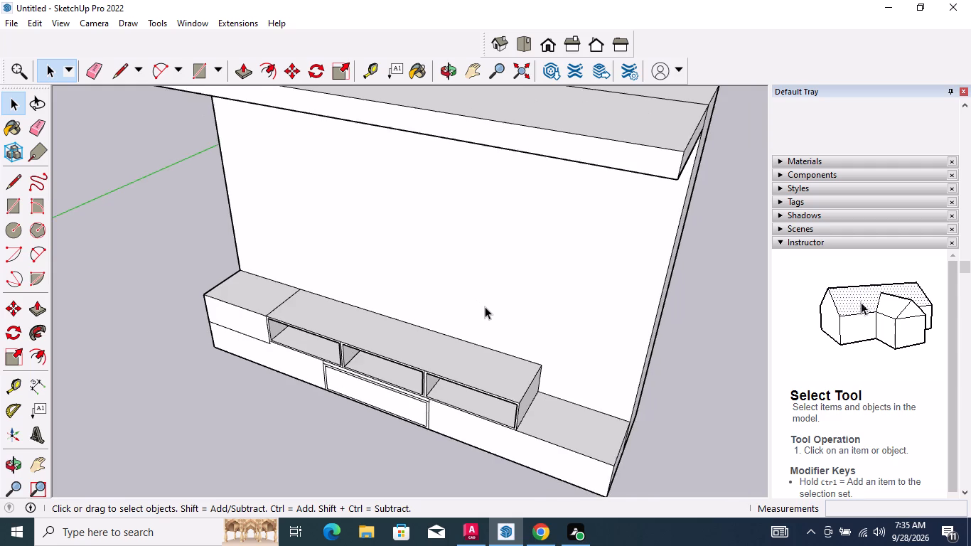
pyautogui.scroll(-2, 485, 306)
pyautogui.moveTo(481, 326); pyautogui.dragTo(681, 296, button='middle')
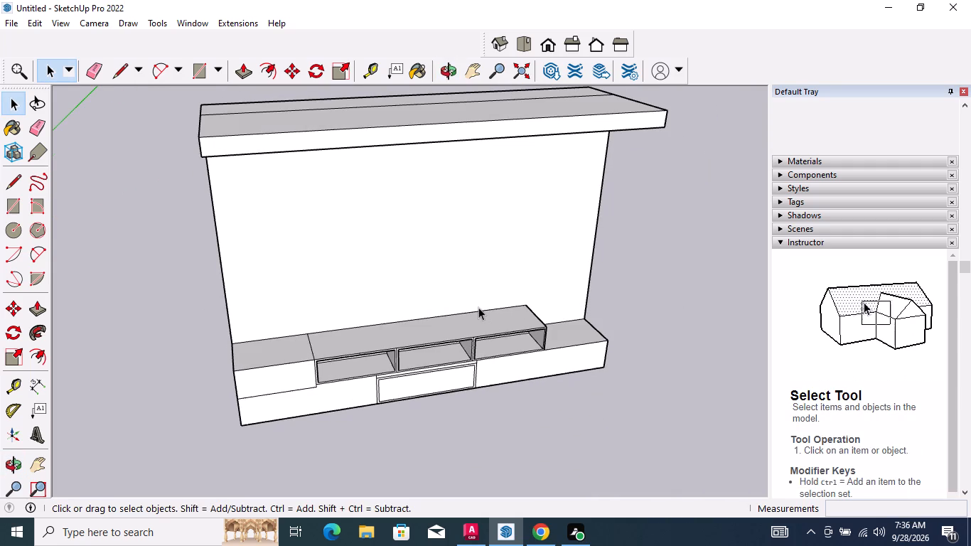
pyautogui.press('p')
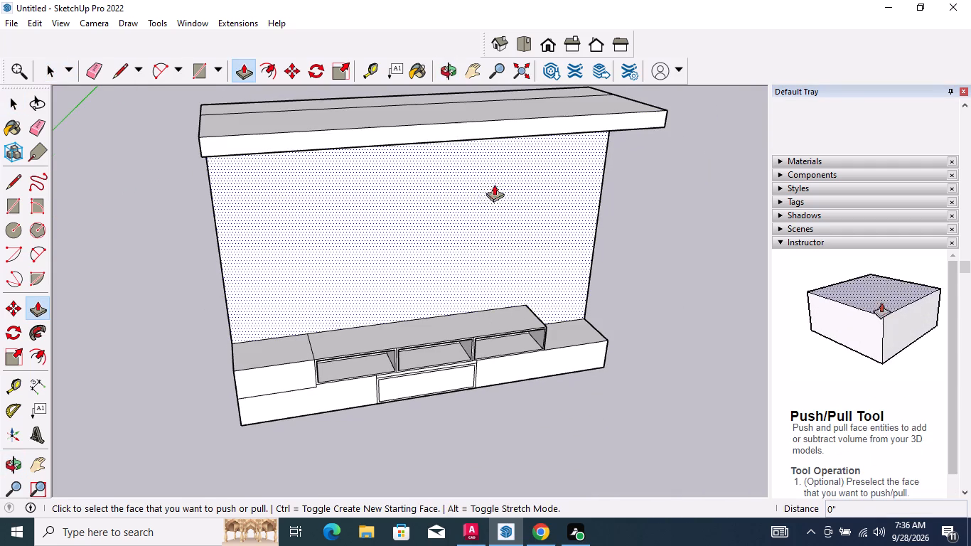
pyautogui.scroll(8, 350, 362)
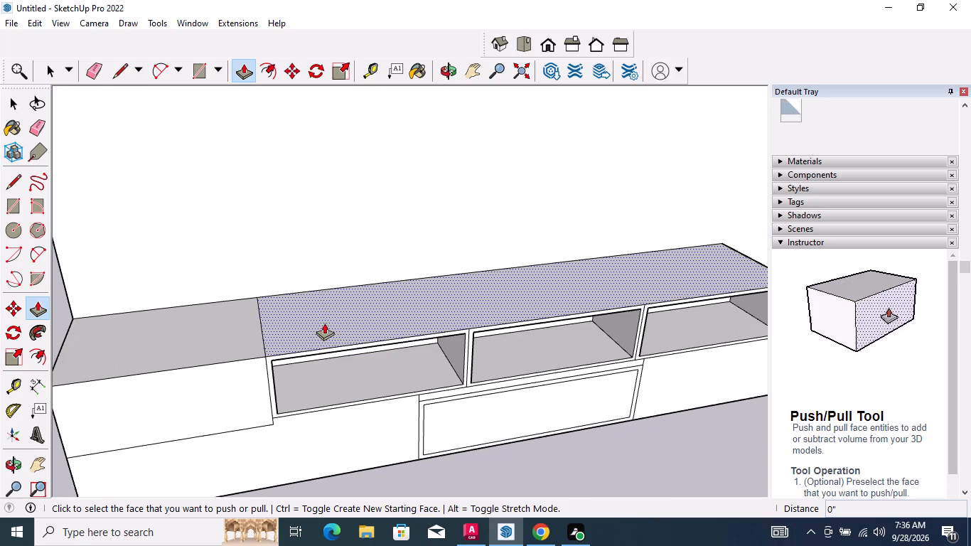
pyautogui.click(322, 330)
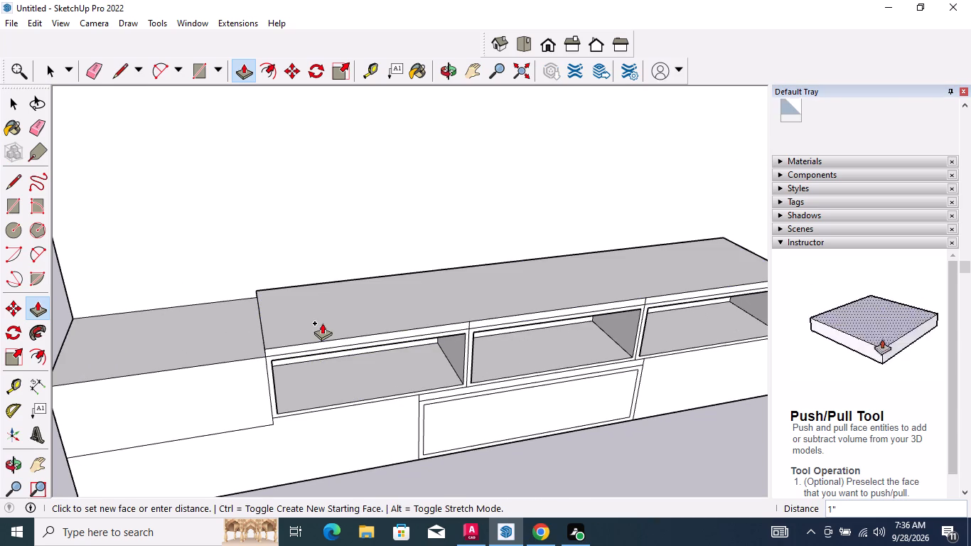
pyautogui.scroll(3, 322, 323)
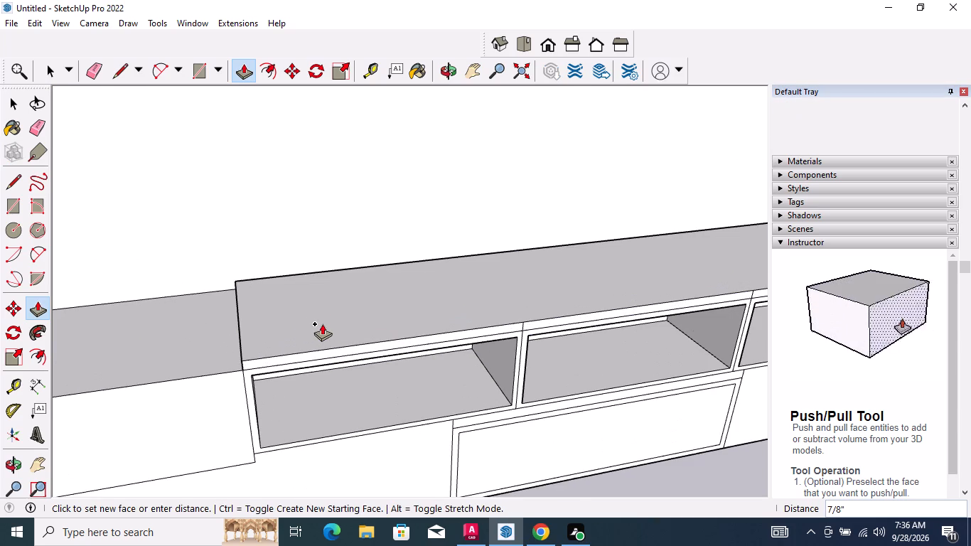
pyautogui.moveTo(322, 323); pyautogui.dragTo(331, 321)
# Extend the thin top board's right end face about 1' 11 3/16" over the lowered section to the base's outer end.
pyautogui.scroll(-8, 383, 261)
pyautogui.moveTo(454, 336); pyautogui.dragTo(321, 237, button='middle')
pyautogui.scroll(-4, 306, 252)
pyautogui.moveTo(618, 320); pyautogui.dragTo(452, 331, button='middle')
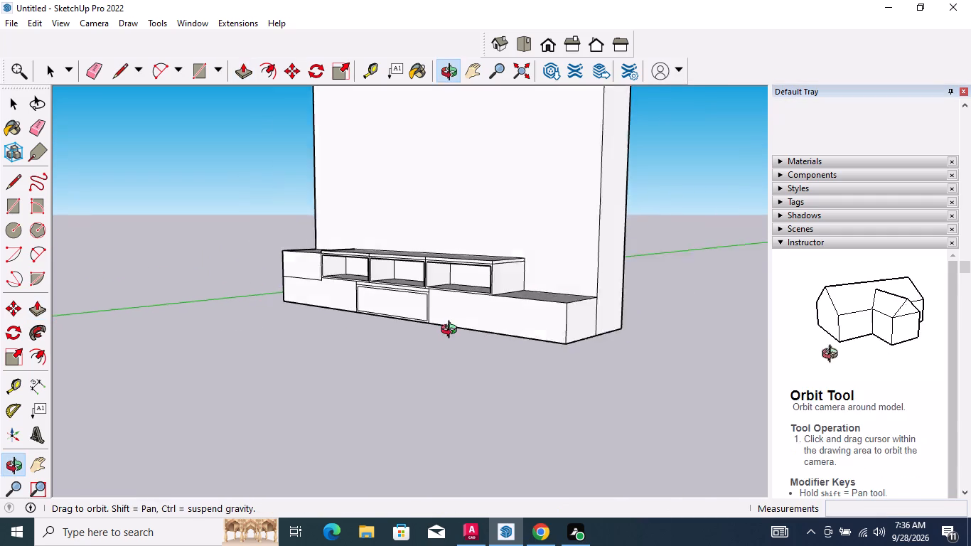
pyautogui.moveTo(452, 331); pyautogui.dragTo(442, 329, button='middle')
pyautogui.scroll(5, 526, 261)
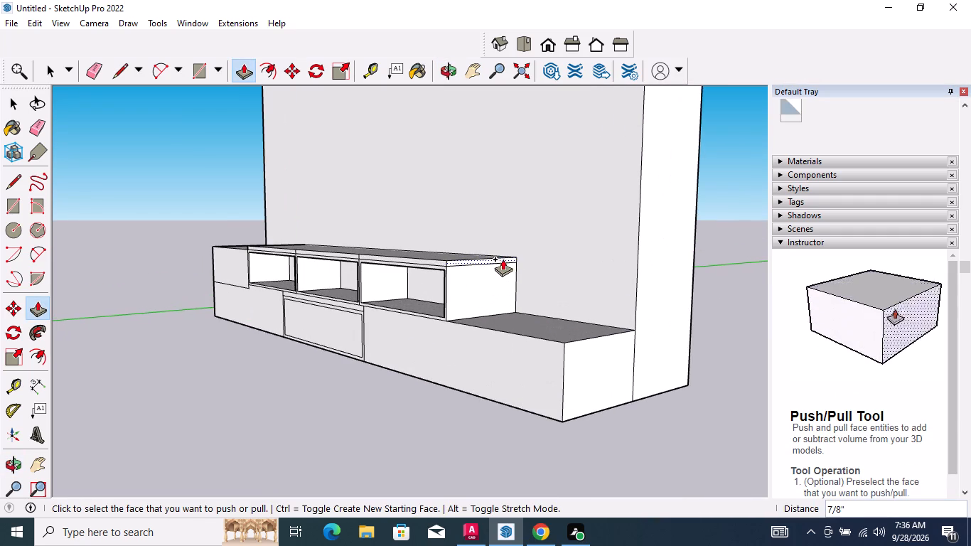
pyautogui.click(503, 259)
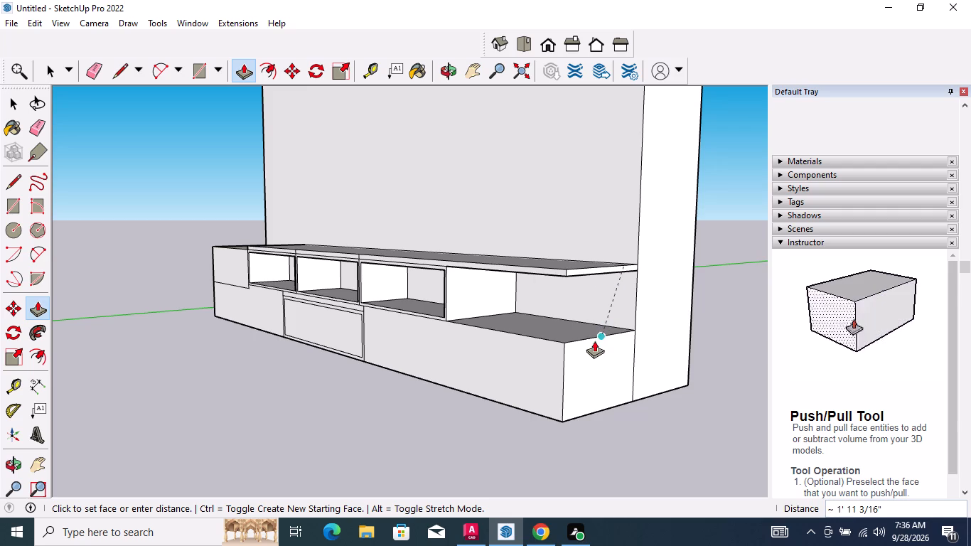
pyautogui.moveTo(605, 332); pyautogui.dragTo(616, 332)
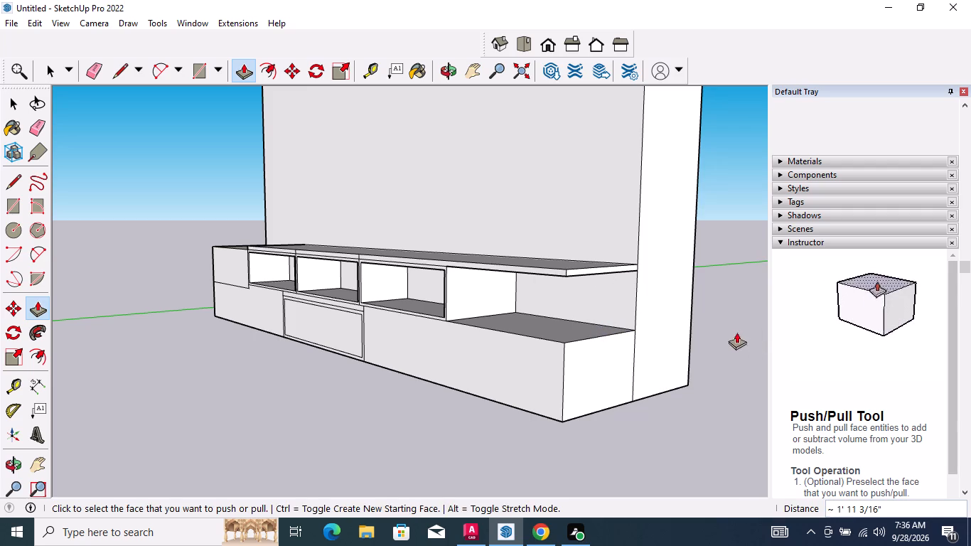
pyautogui.press('space')
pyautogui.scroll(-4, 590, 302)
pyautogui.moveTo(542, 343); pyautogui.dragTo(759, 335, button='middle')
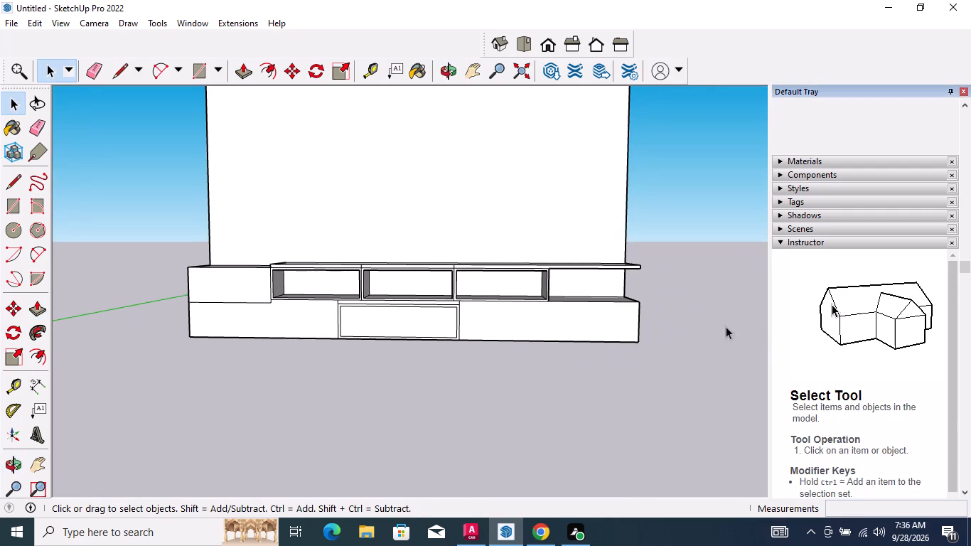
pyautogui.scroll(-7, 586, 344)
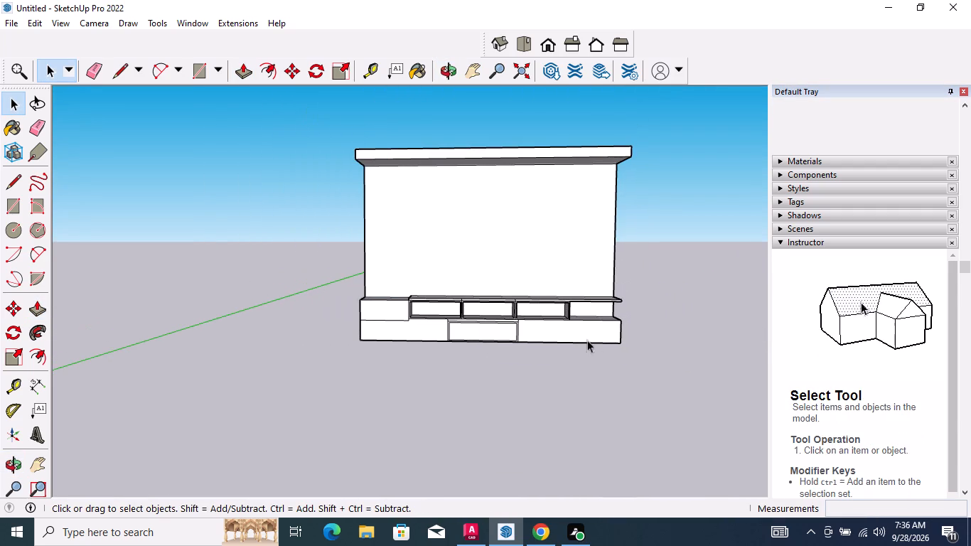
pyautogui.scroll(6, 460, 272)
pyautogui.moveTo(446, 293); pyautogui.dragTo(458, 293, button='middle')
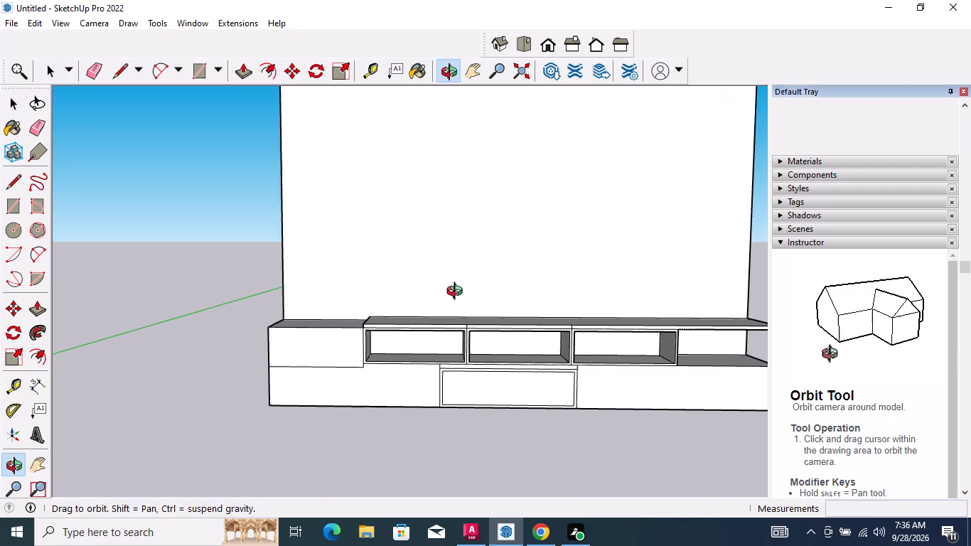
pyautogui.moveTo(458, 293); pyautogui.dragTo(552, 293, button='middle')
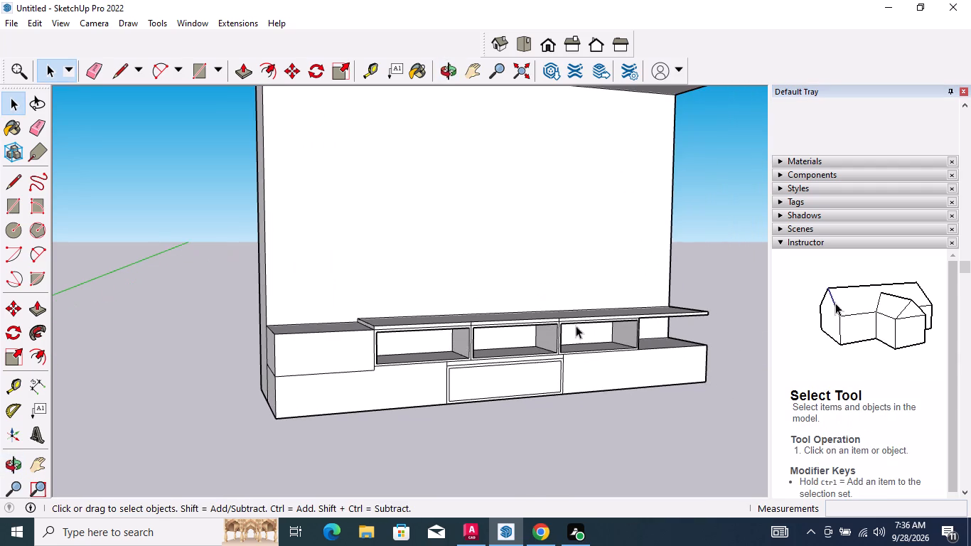
# Erase the two short vertical edges crossing the thin top board's front face above the two compartment dividers.
pyautogui.scroll(4, 670, 339)
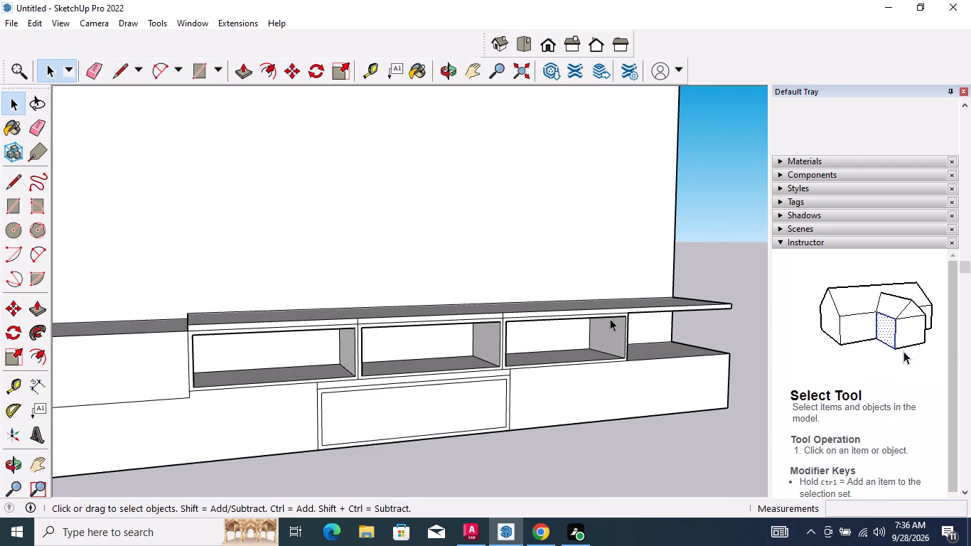
pyautogui.press('e')
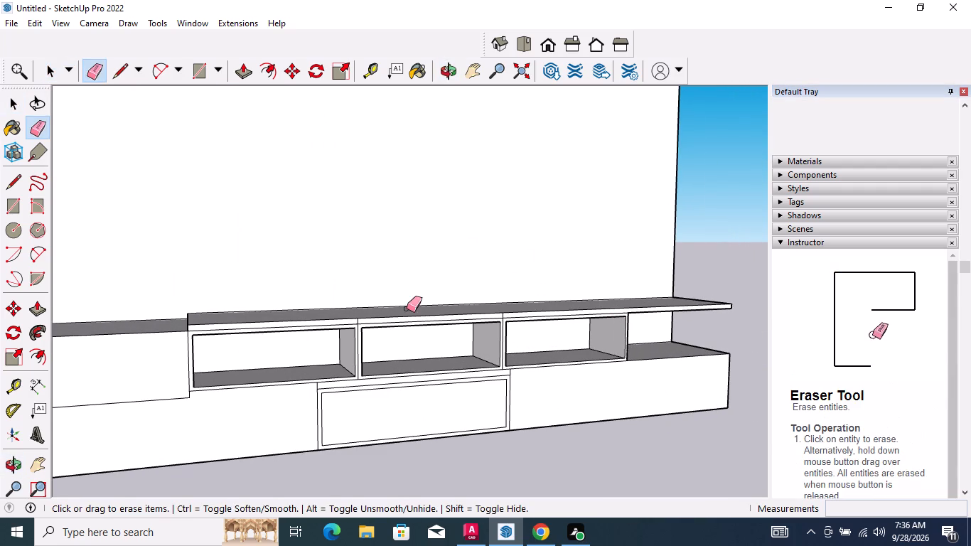
pyautogui.scroll(5, 406, 309)
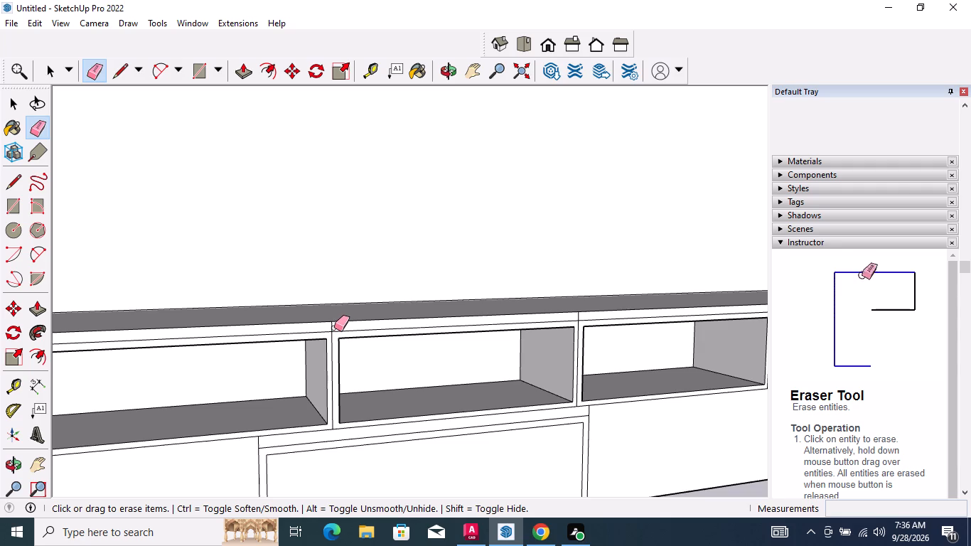
pyautogui.click(332, 327)
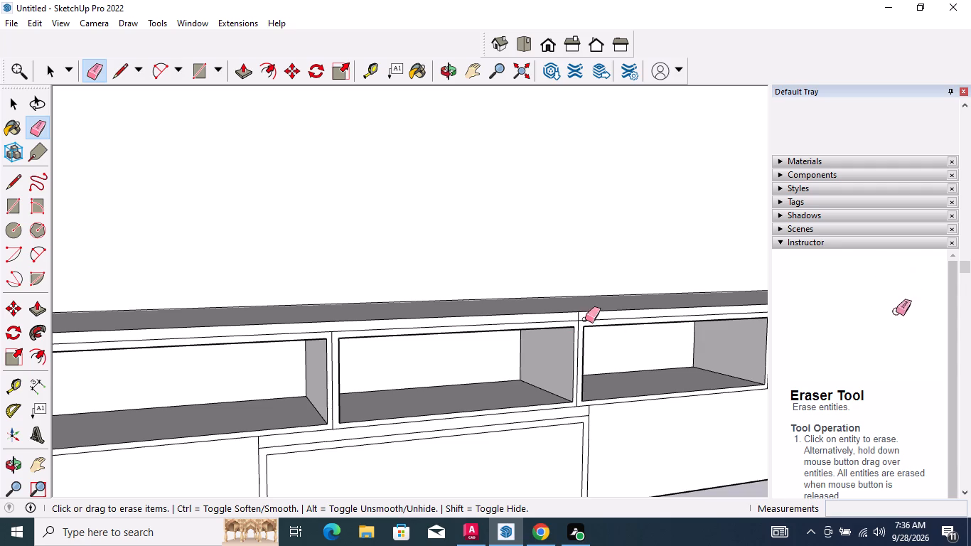
pyautogui.click(579, 316)
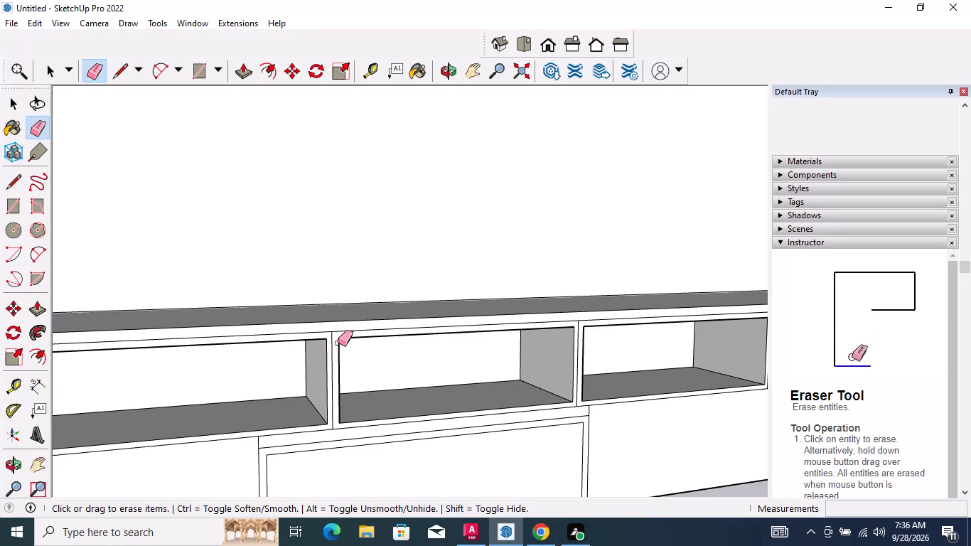
pyautogui.scroll(-2, 304, 338)
pyautogui.press('space')
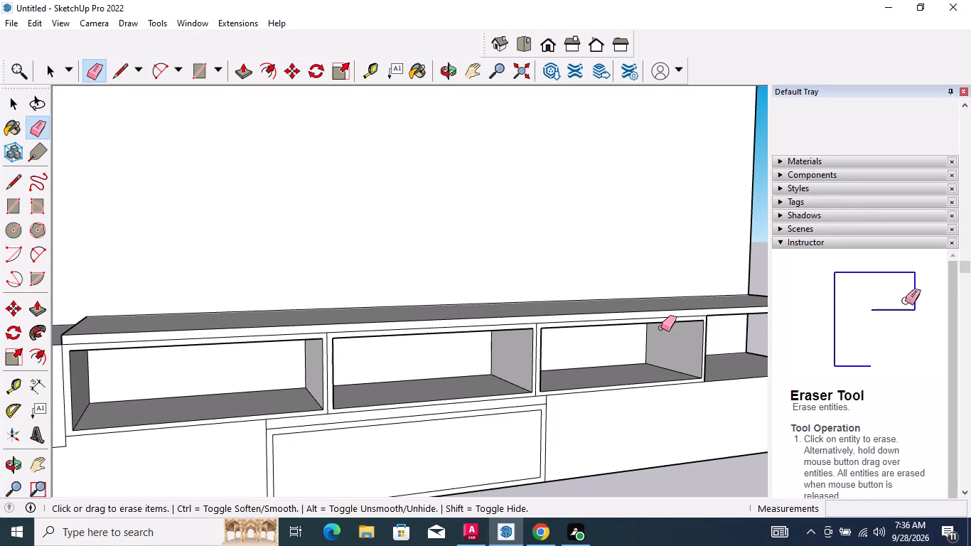
# Draw an edge about 1 1/16" long across the top of each of the two dividers, joining the neighbouring openings' upper corners.
pyautogui.press('l')
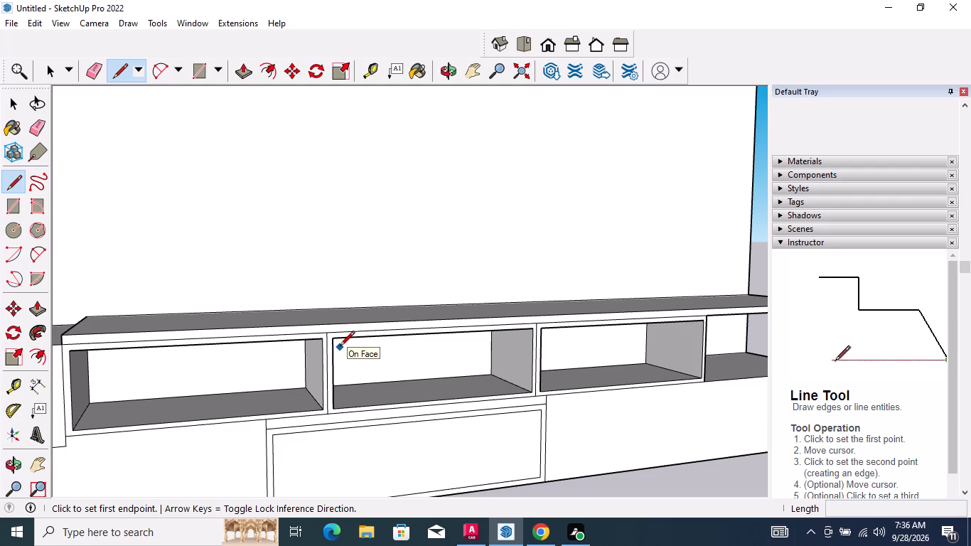
pyautogui.scroll(2, 341, 345)
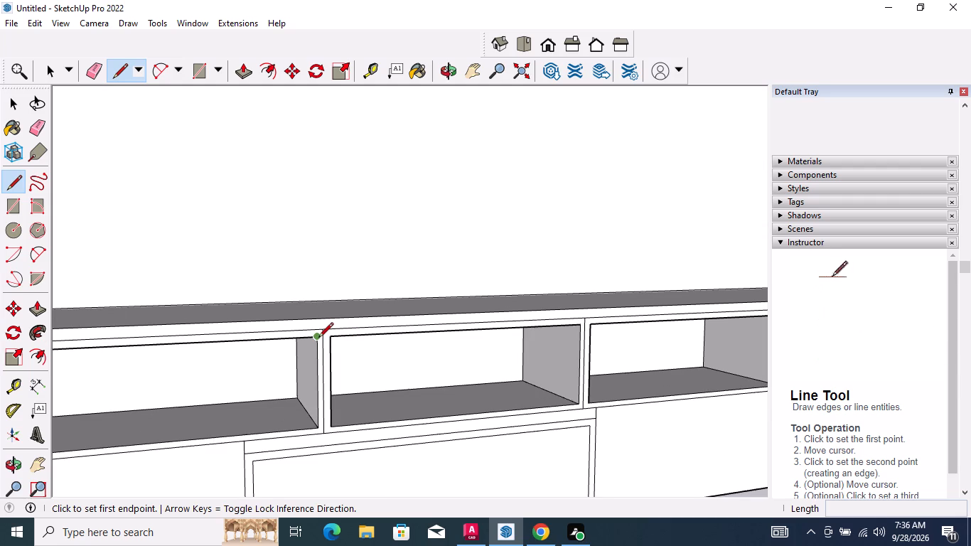
pyautogui.click(318, 338)
pyautogui.click(330, 336)
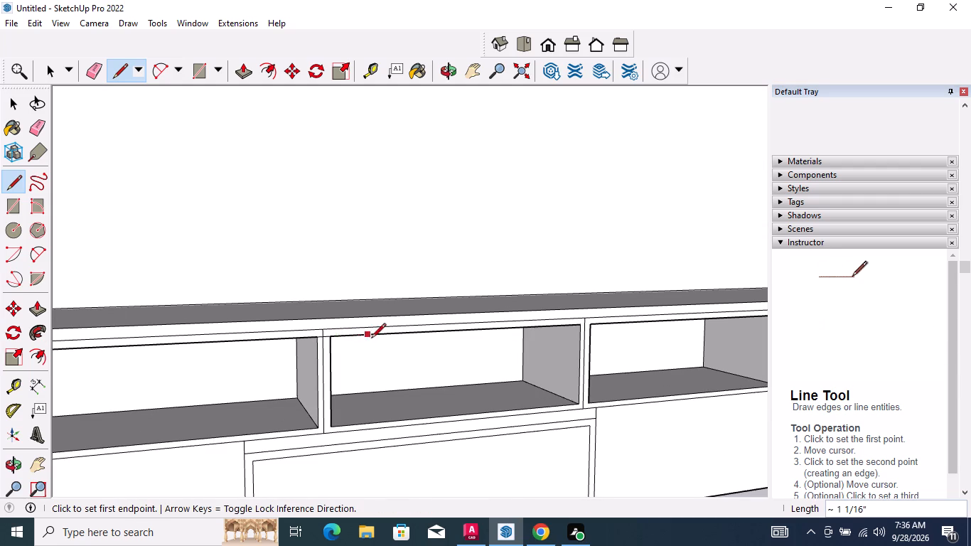
pyautogui.scroll(7, 601, 319)
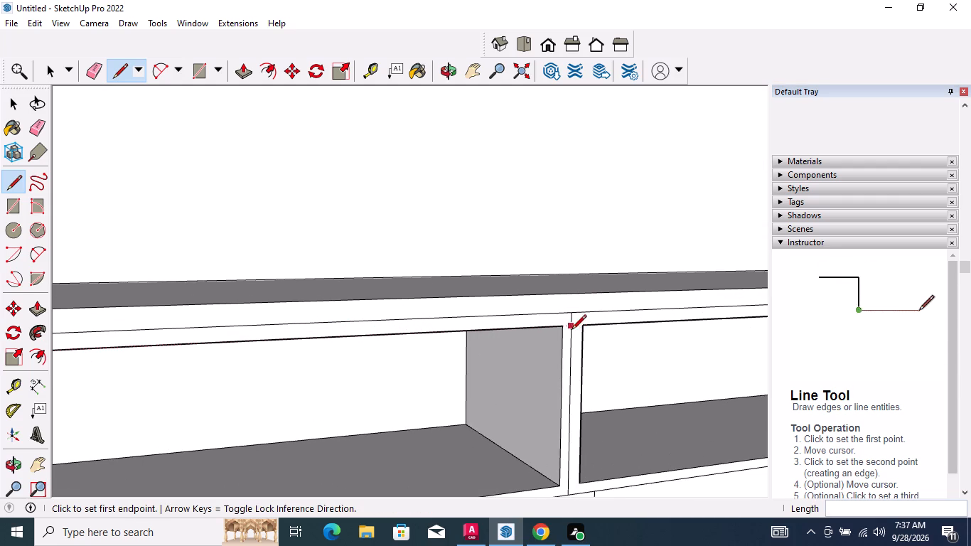
pyautogui.moveTo(561, 328); pyautogui.dragTo(569, 328)
pyautogui.click(583, 327)
pyautogui.scroll(-2, 491, 330)
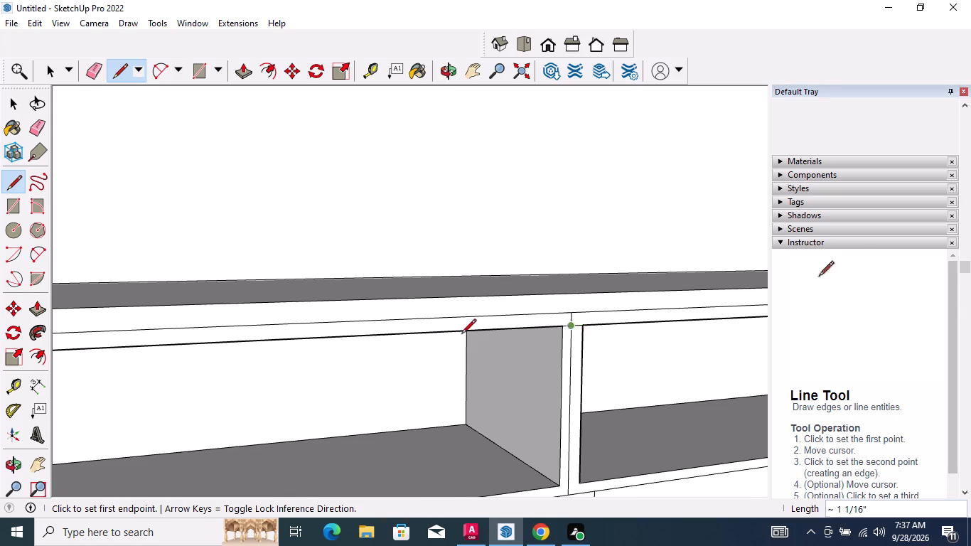
pyautogui.scroll(-6, 461, 335)
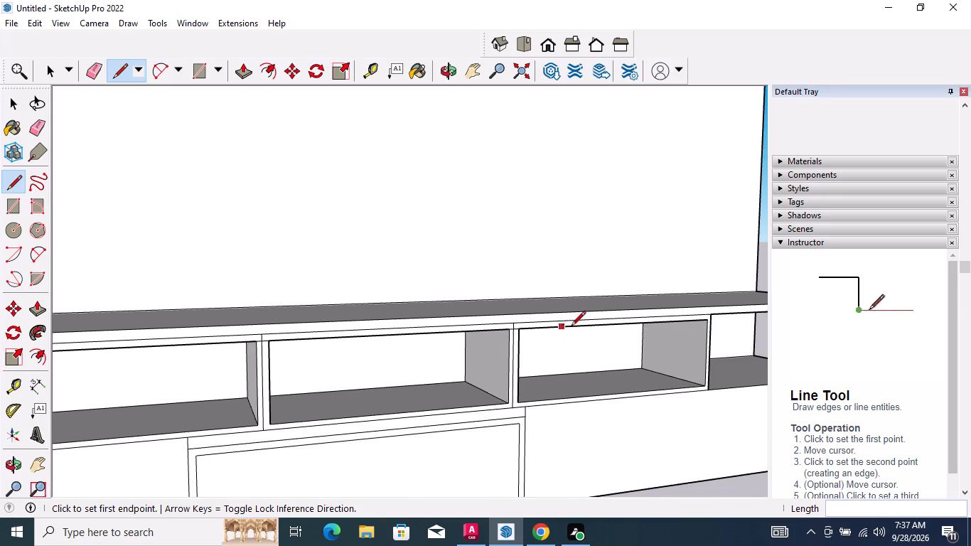
pyautogui.press('space')
# Erase the vertical centre seams on both compartment dividers, including the short pieces above the new edges, leaving plain divider fronts.
pyautogui.press('e')
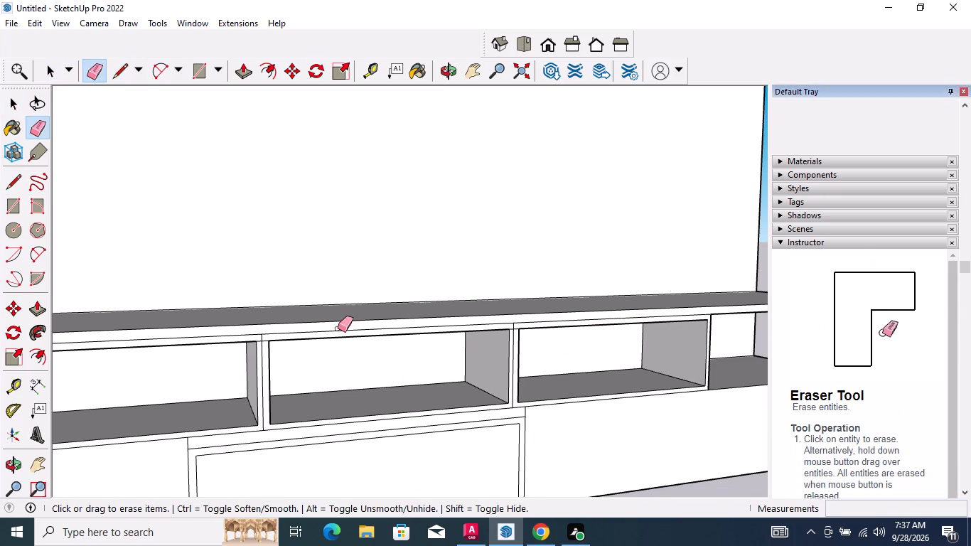
pyautogui.scroll(6, 265, 338)
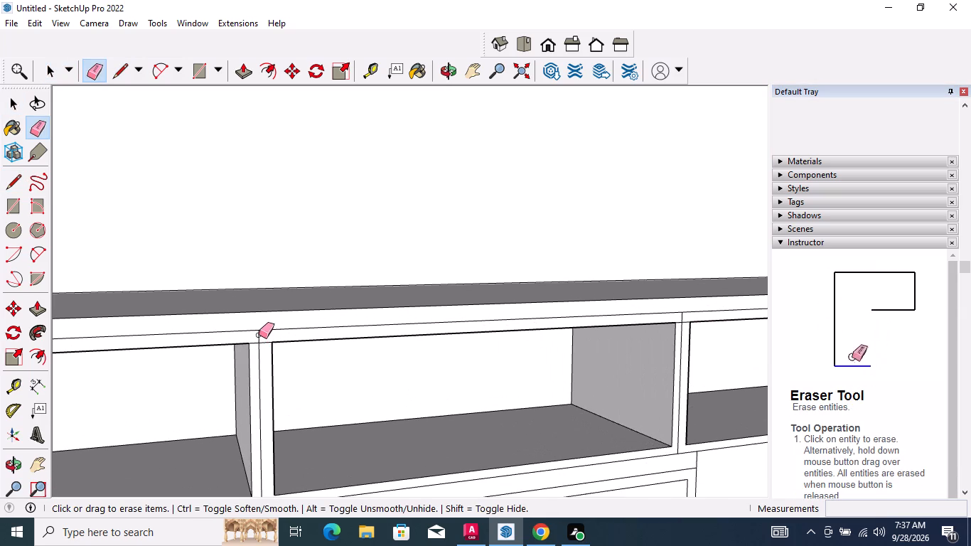
pyautogui.click(259, 335)
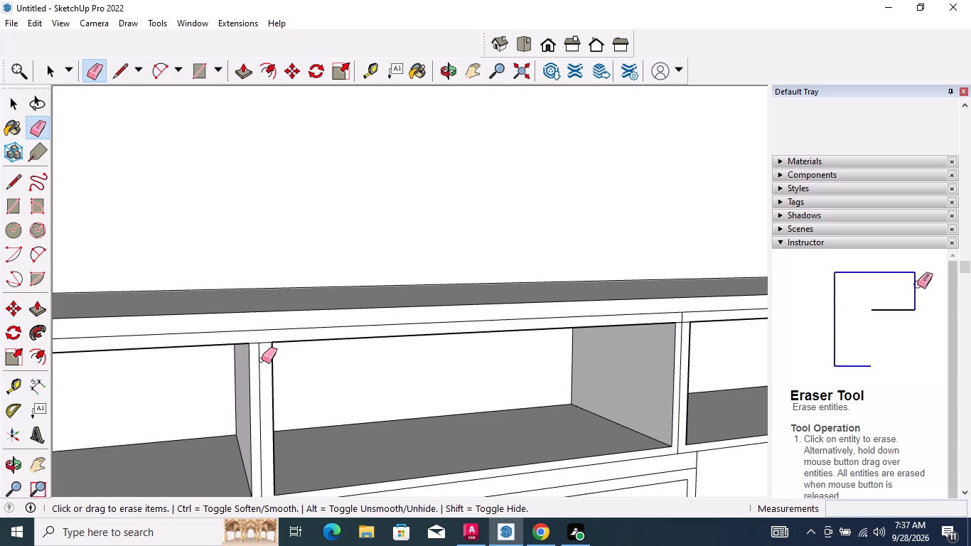
pyautogui.click(262, 360)
pyautogui.click(259, 358)
pyautogui.scroll(-4, 256, 358)
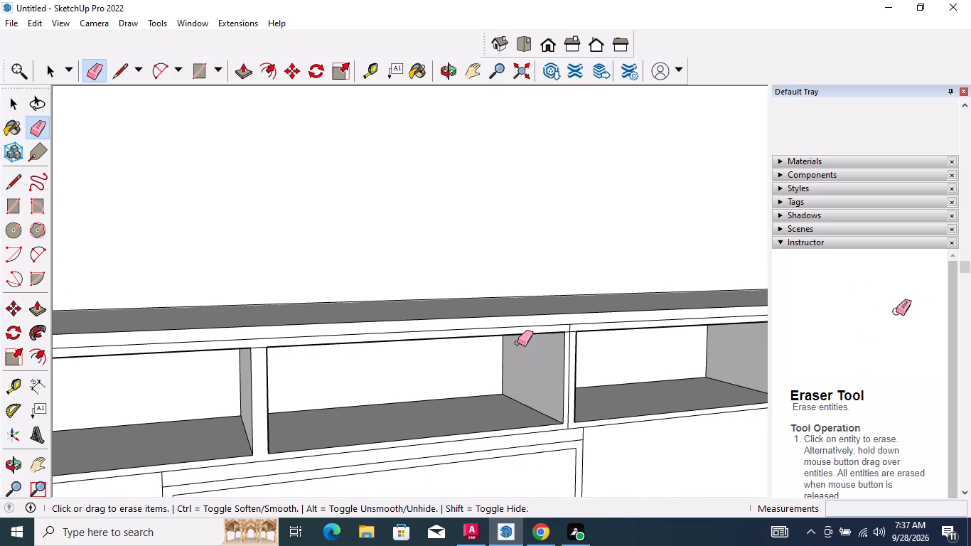
pyautogui.scroll(7, 601, 328)
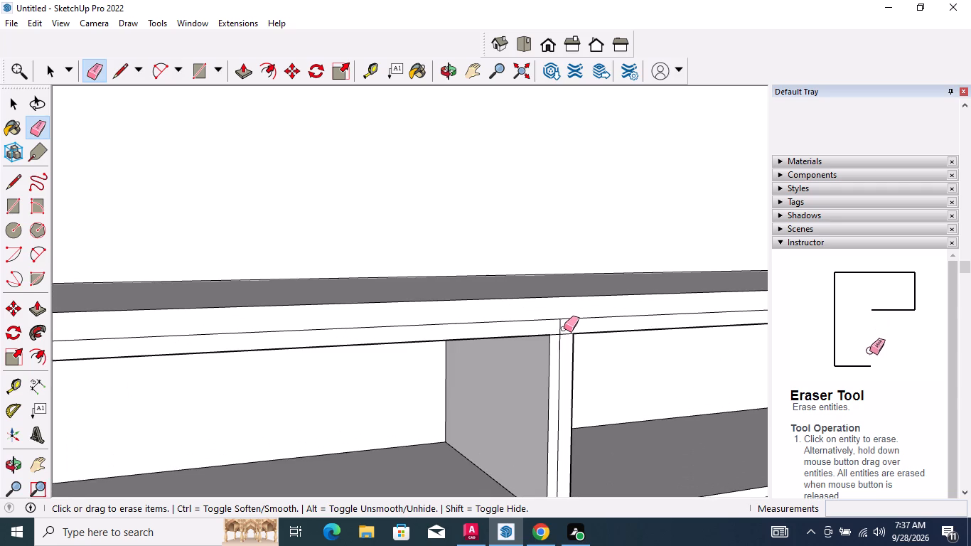
pyautogui.click(561, 326)
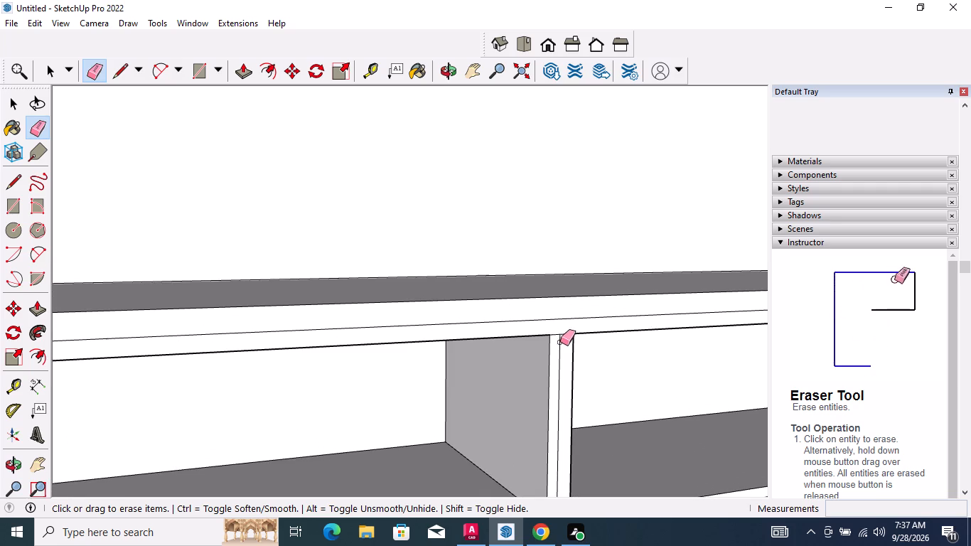
pyautogui.click(560, 344)
pyautogui.scroll(-12, 551, 299)
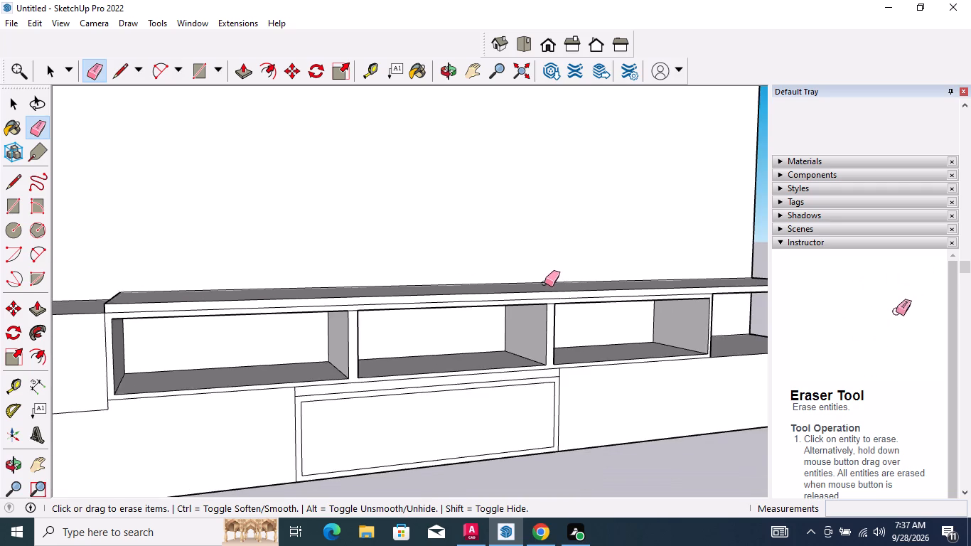
pyautogui.press('space')
# Pull the outer side face of the rightmost open compartment slightly toward the lowered end section to thicken its side panel.
pyautogui.scroll(-3, 338, 289)
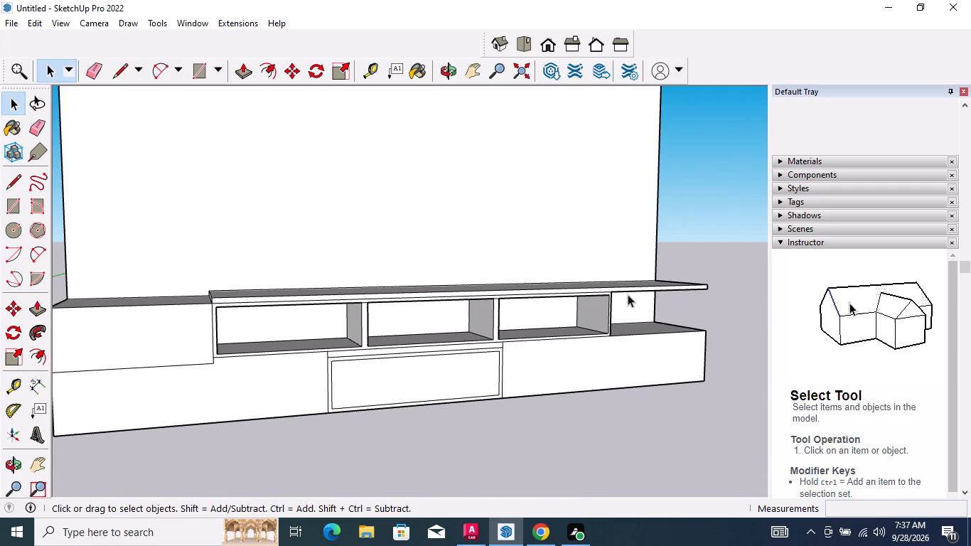
pyautogui.moveTo(628, 294); pyautogui.dragTo(586, 291, button='middle')
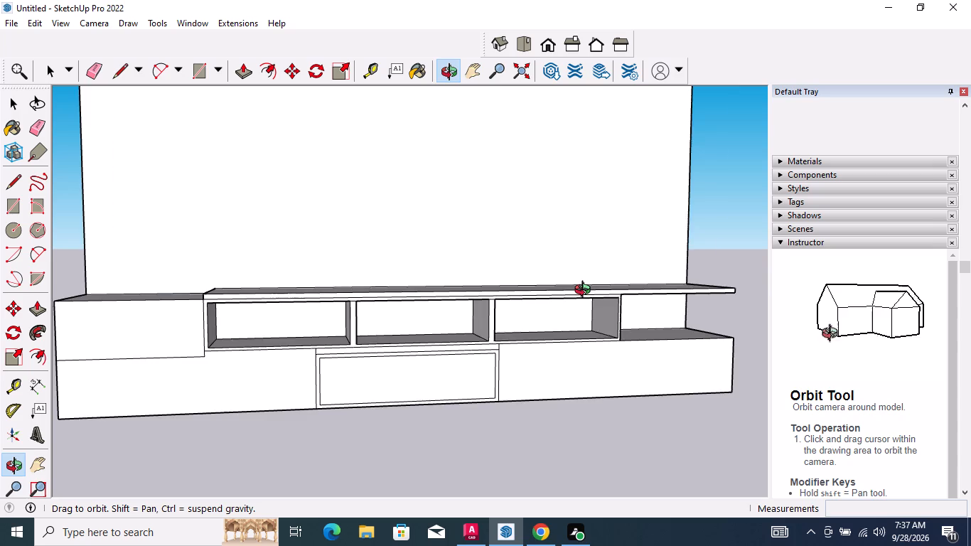
pyautogui.moveTo(586, 291); pyautogui.dragTo(377, 291, button='middle')
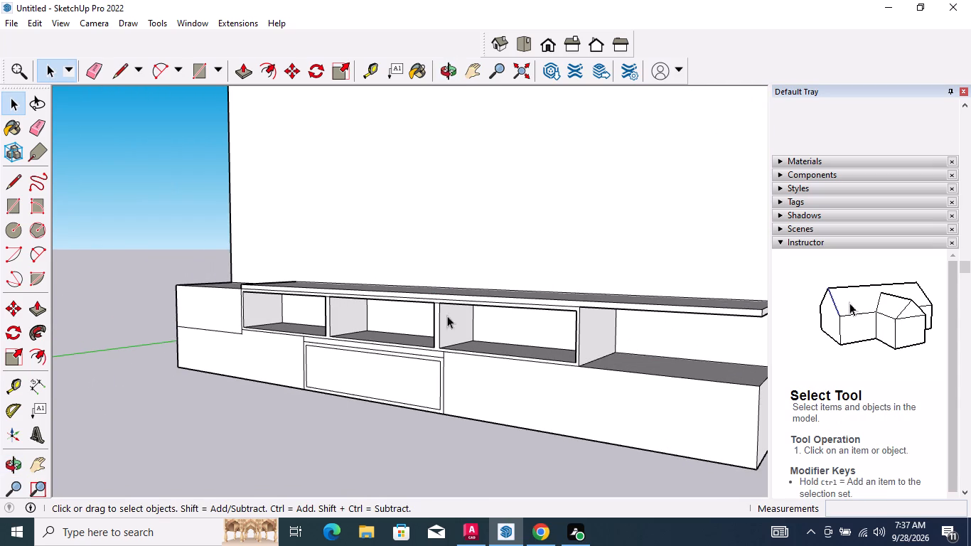
pyautogui.click(38, 309)
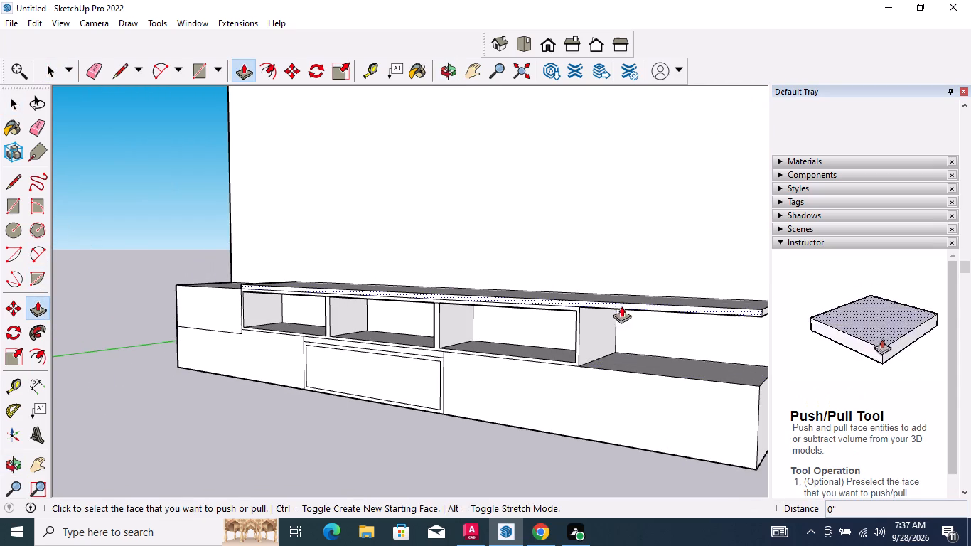
pyautogui.click(594, 323)
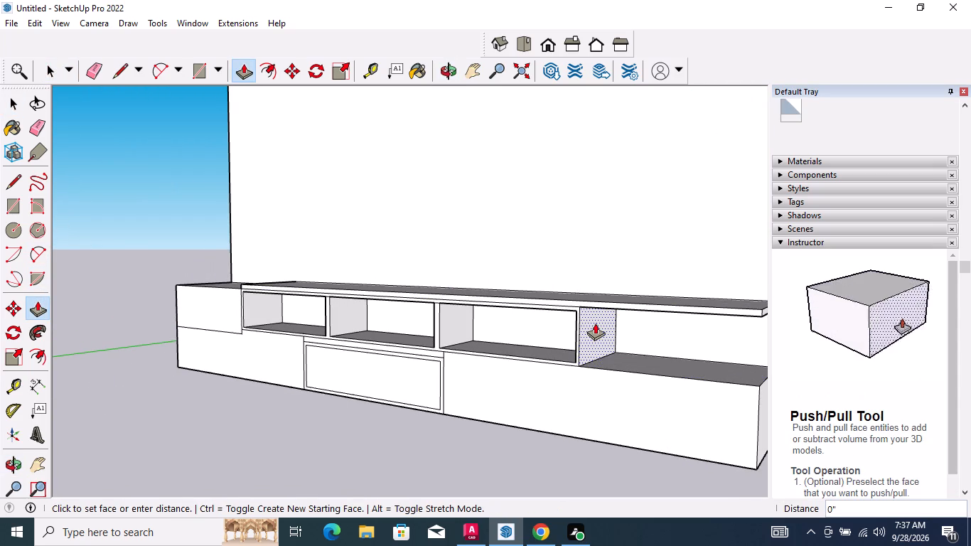
pyautogui.click(596, 323)
pyautogui.press('space')
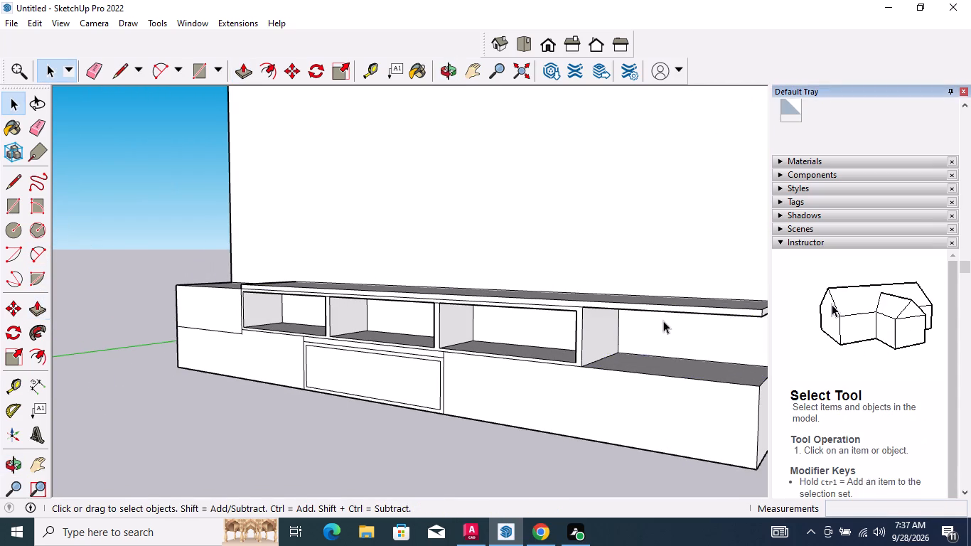
# Push the framed drawer's inner front face back about 10 5/16" to form an open compartment in the lower row.
pyautogui.scroll(-3, 582, 280)
pyautogui.moveTo(498, 348); pyautogui.dragTo(697, 351, button='middle')
pyautogui.scroll(-4, 633, 344)
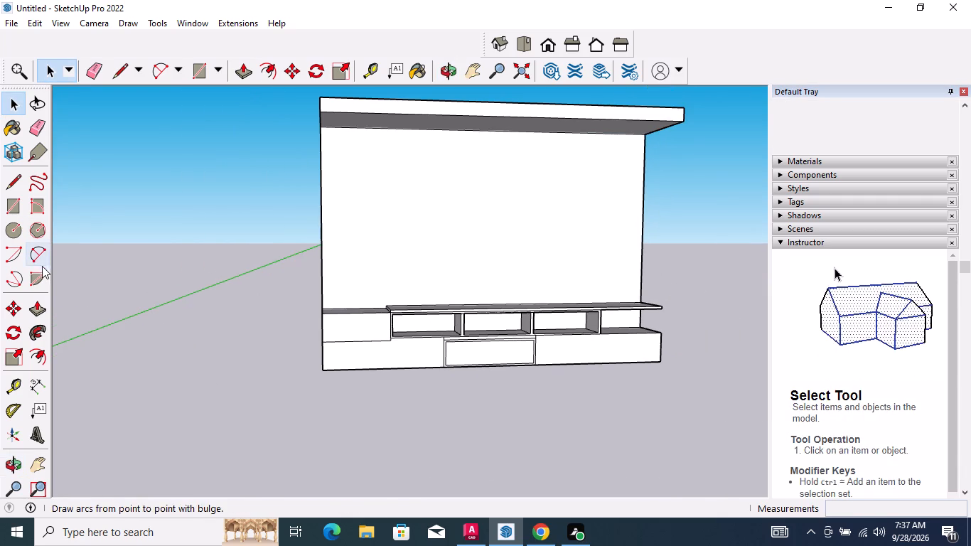
pyautogui.click(41, 309)
pyautogui.scroll(6, 458, 341)
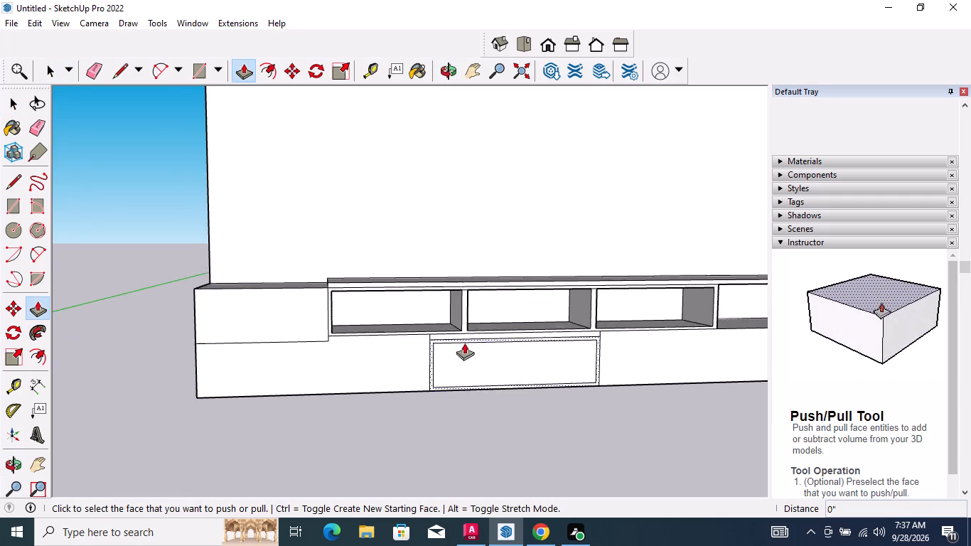
pyautogui.scroll(3, 464, 343)
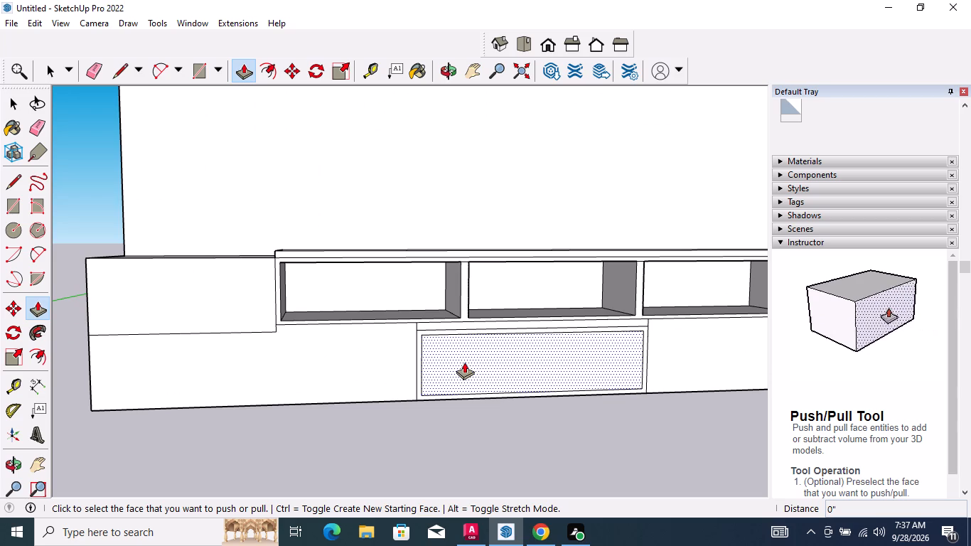
pyautogui.click(464, 362)
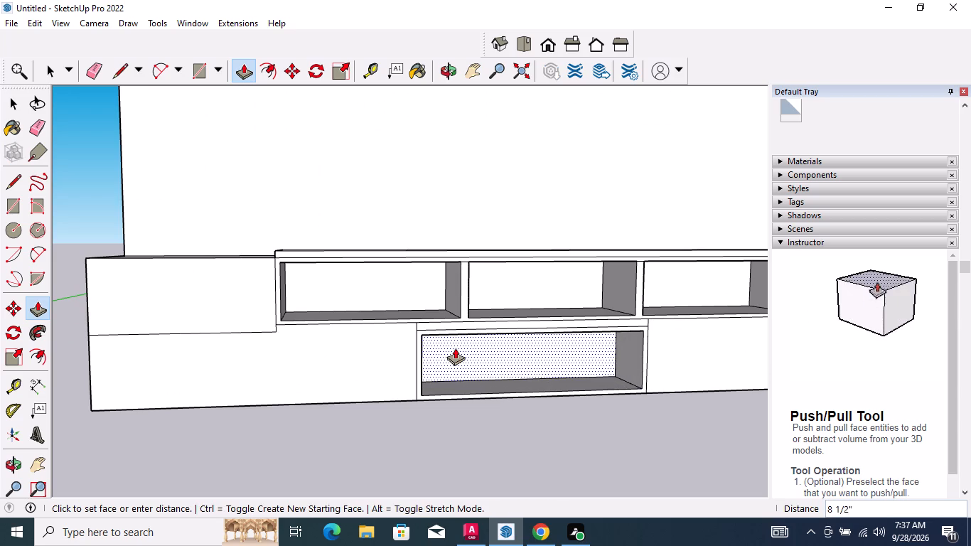
pyautogui.click(452, 346)
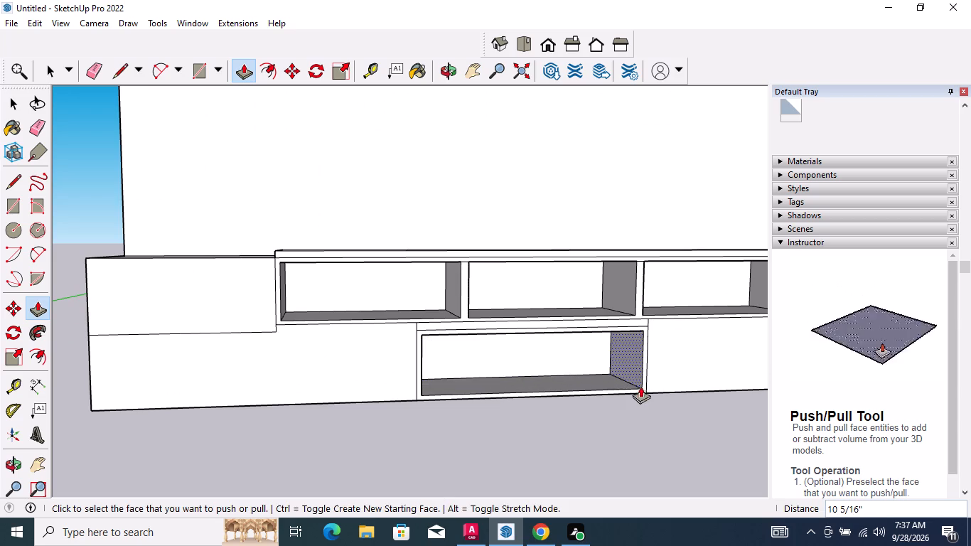
pyautogui.press('space')
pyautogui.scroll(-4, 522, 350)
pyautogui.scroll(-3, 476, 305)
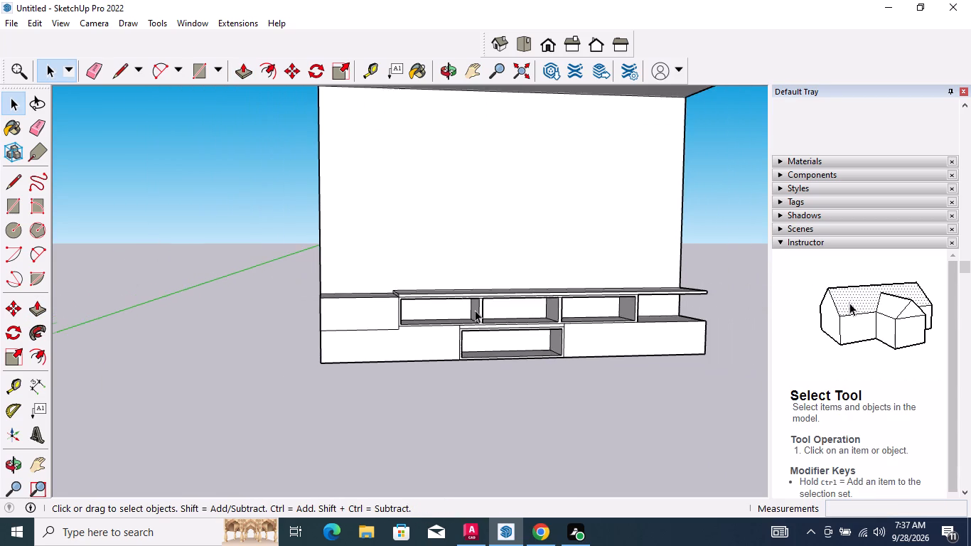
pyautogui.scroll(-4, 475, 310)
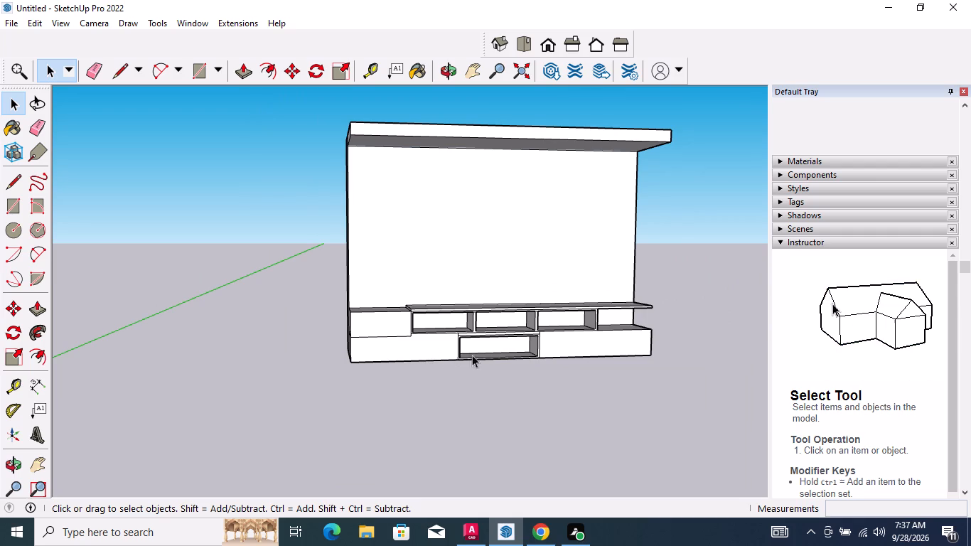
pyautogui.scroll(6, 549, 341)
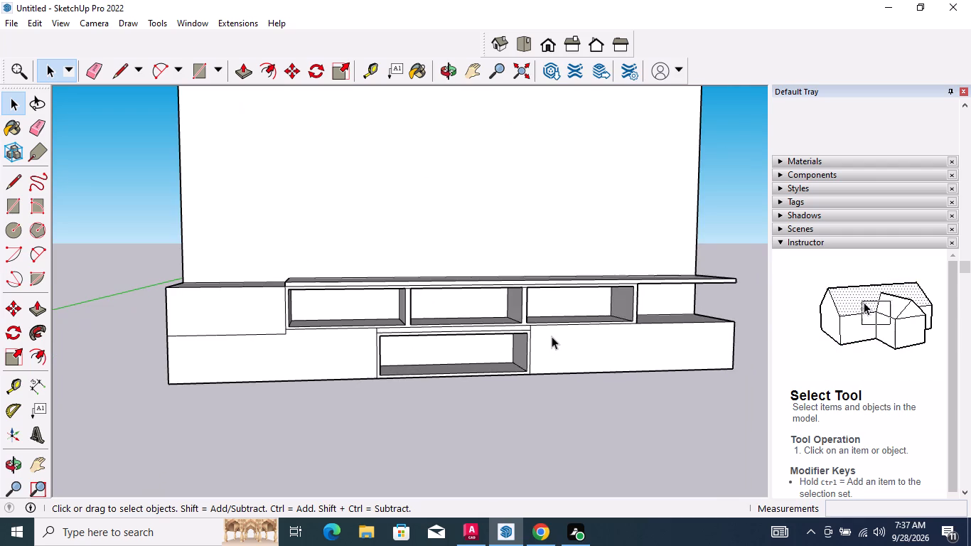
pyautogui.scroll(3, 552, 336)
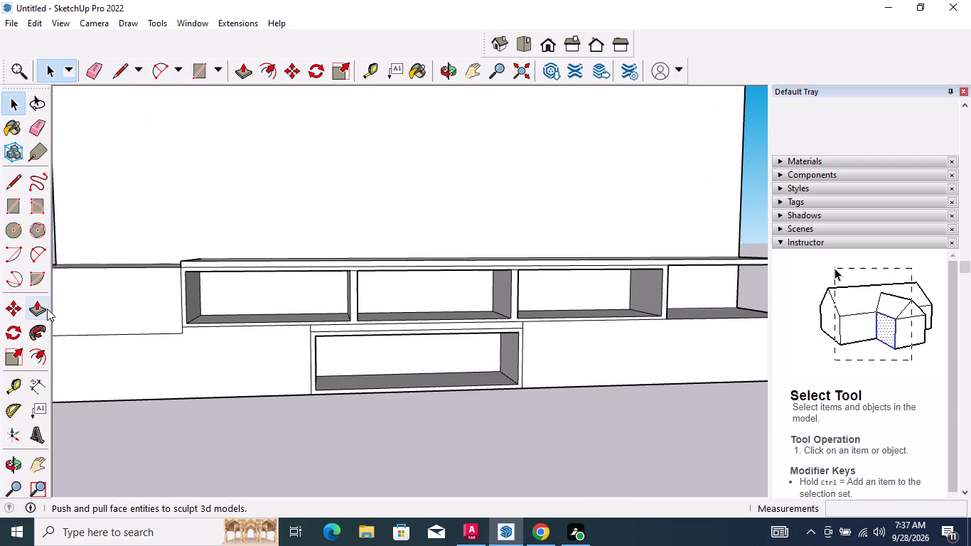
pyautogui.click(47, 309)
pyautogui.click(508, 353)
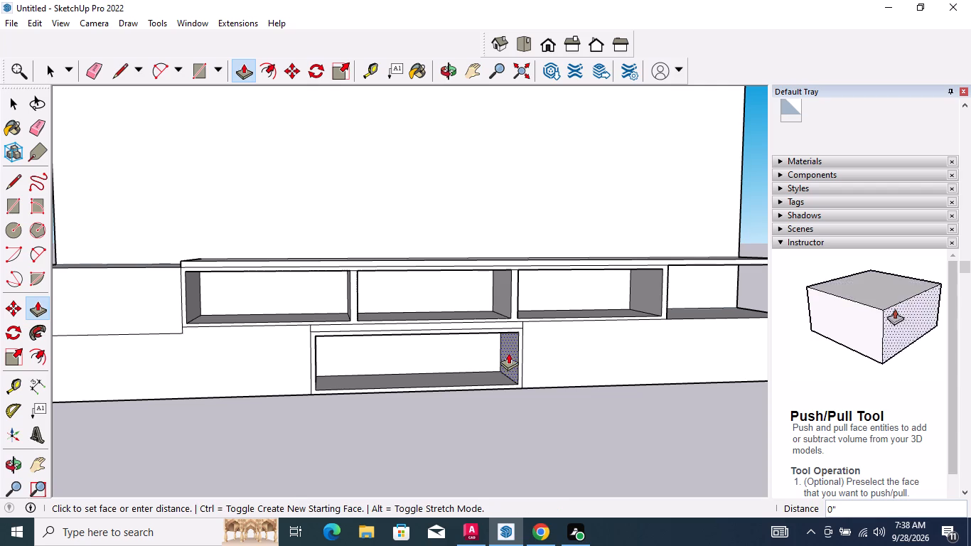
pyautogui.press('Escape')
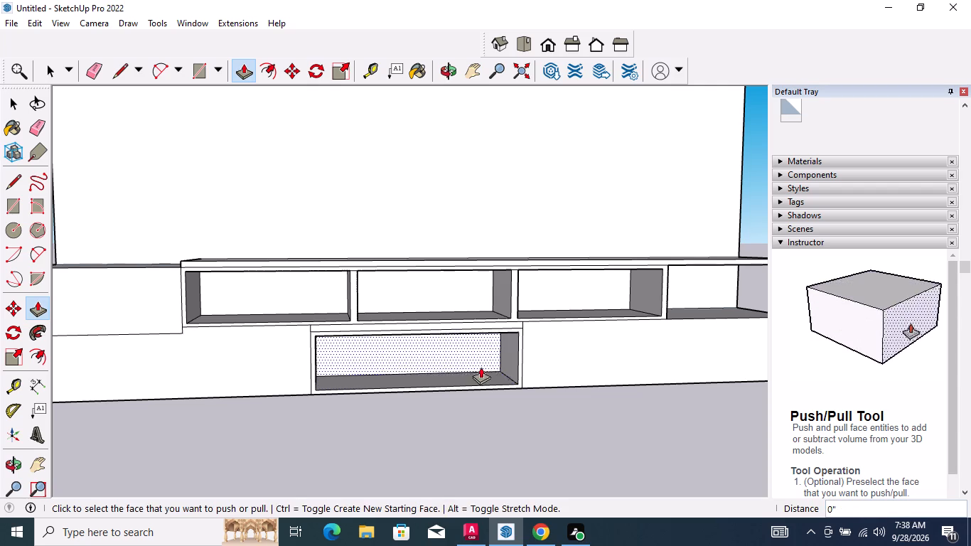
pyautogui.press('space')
# Examine the whole TV unit's proportions, from the top ledge to the open compartments, at several angles and distances.
pyautogui.scroll(-3, 530, 328)
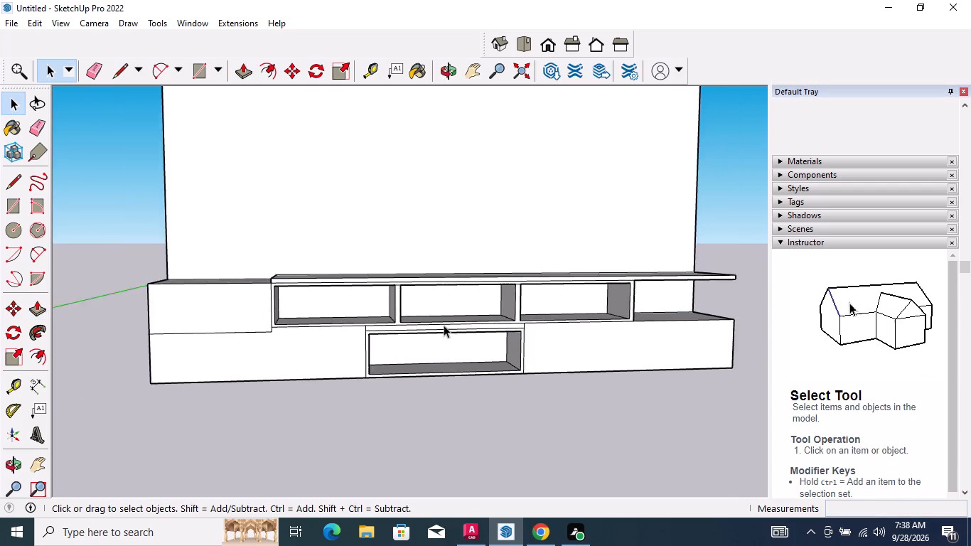
pyautogui.scroll(-4, 442, 324)
pyautogui.scroll(-1, 319, 360)
pyautogui.moveTo(279, 368); pyautogui.dragTo(337, 379, button='middle')
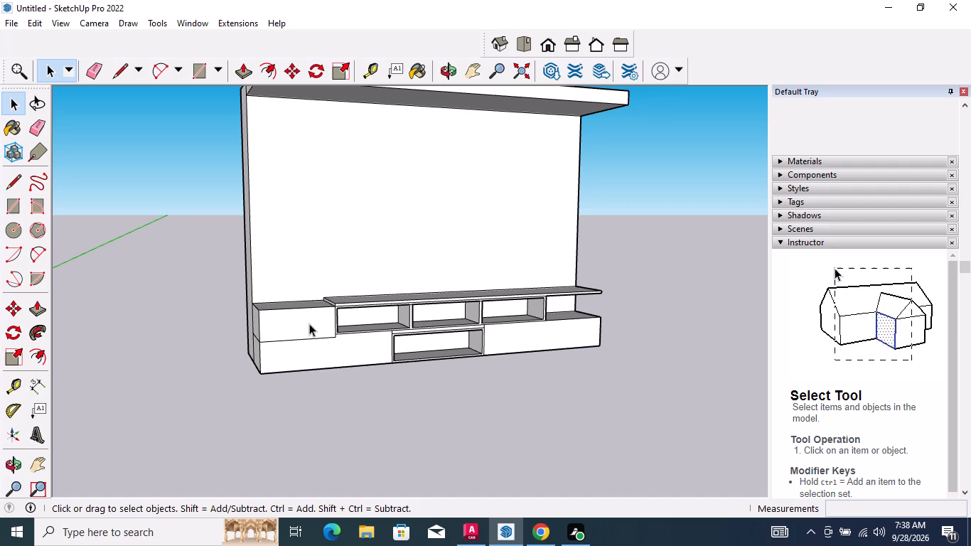
pyautogui.scroll(-1, 424, 250)
pyautogui.moveTo(424, 250); pyautogui.dragTo(375, 244, button='middle')
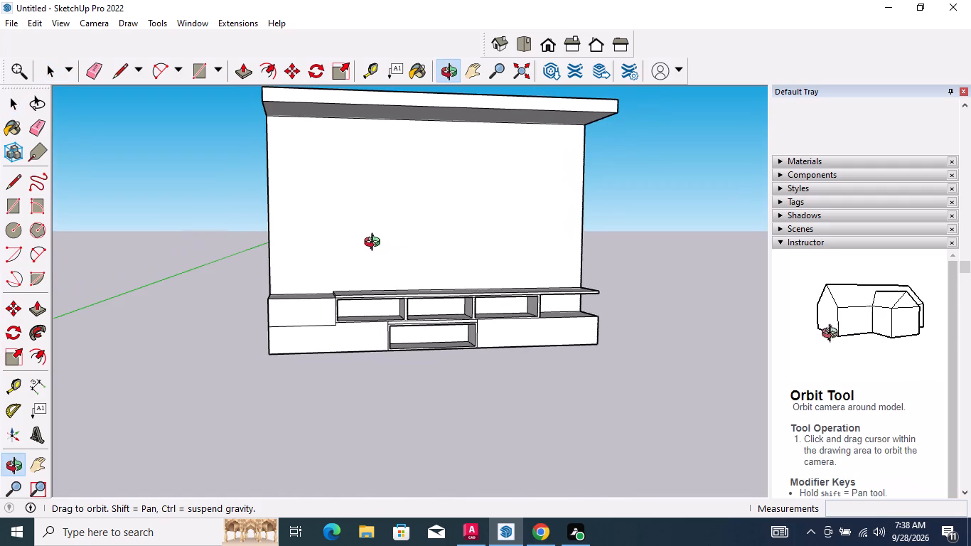
pyautogui.moveTo(375, 244); pyautogui.dragTo(375, 244, button='middle')
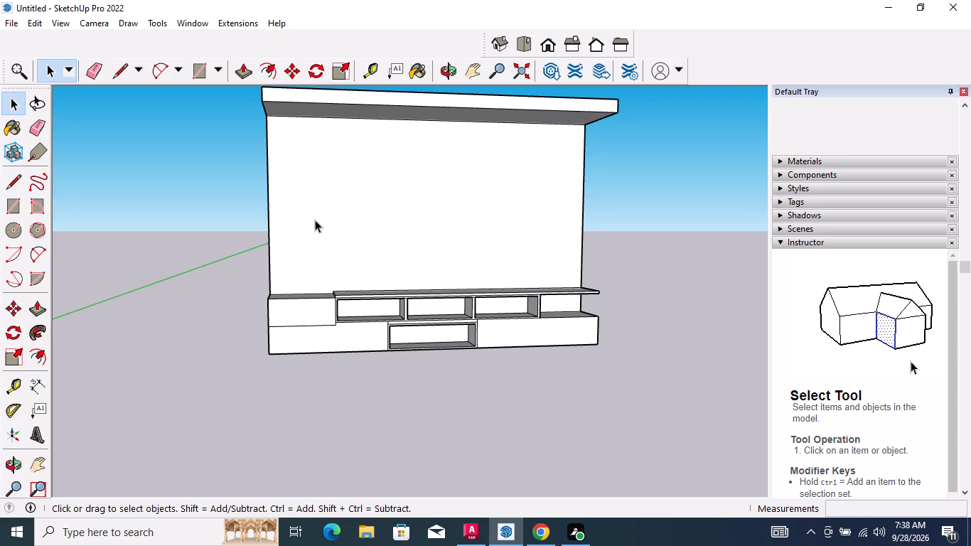
pyautogui.scroll(-3, 291, 194)
pyautogui.moveTo(316, 169); pyautogui.dragTo(321, 186, button='middle')
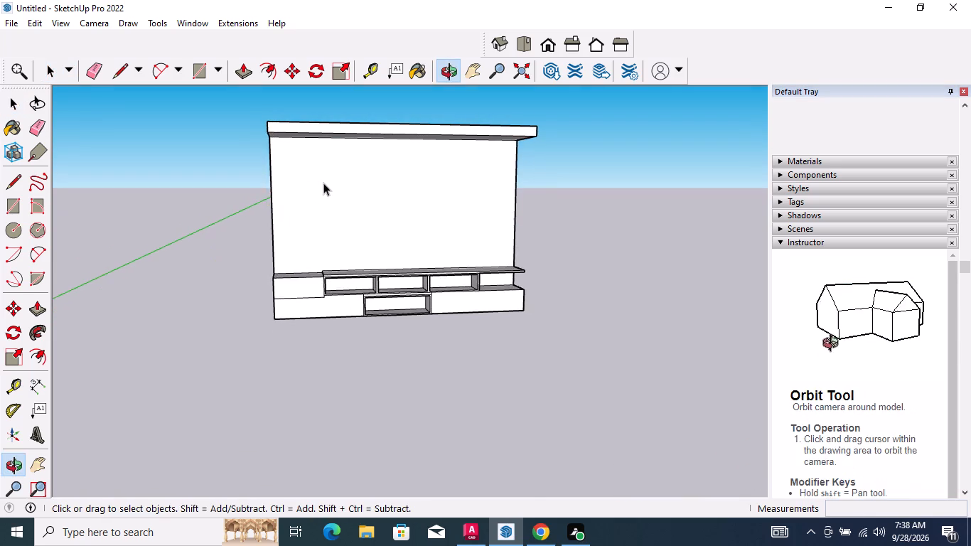
pyautogui.scroll(4, 328, 161)
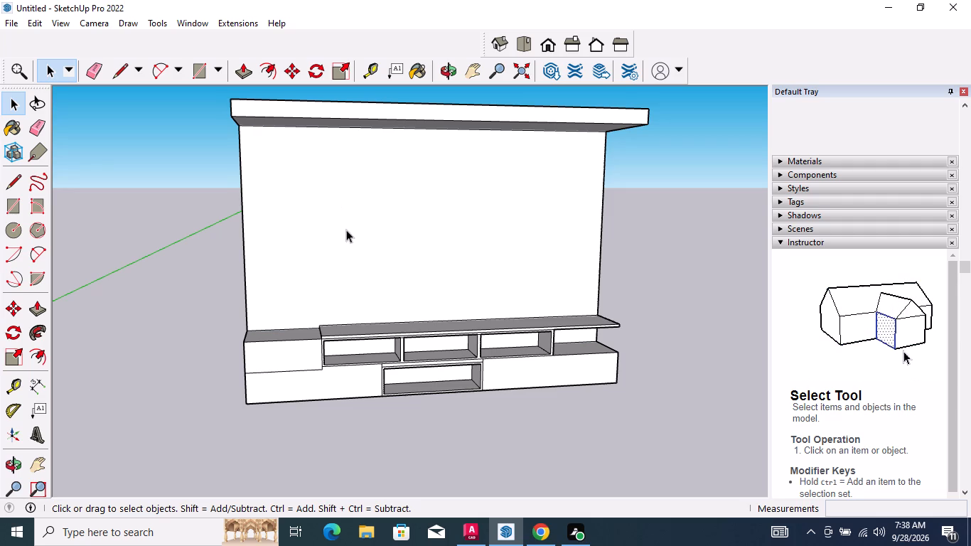
# Draw a vertical edge about 5' 3 3/4" long on the back slab, from above the closed end cabinet to the top ledge's underside.
pyautogui.click(14, 185)
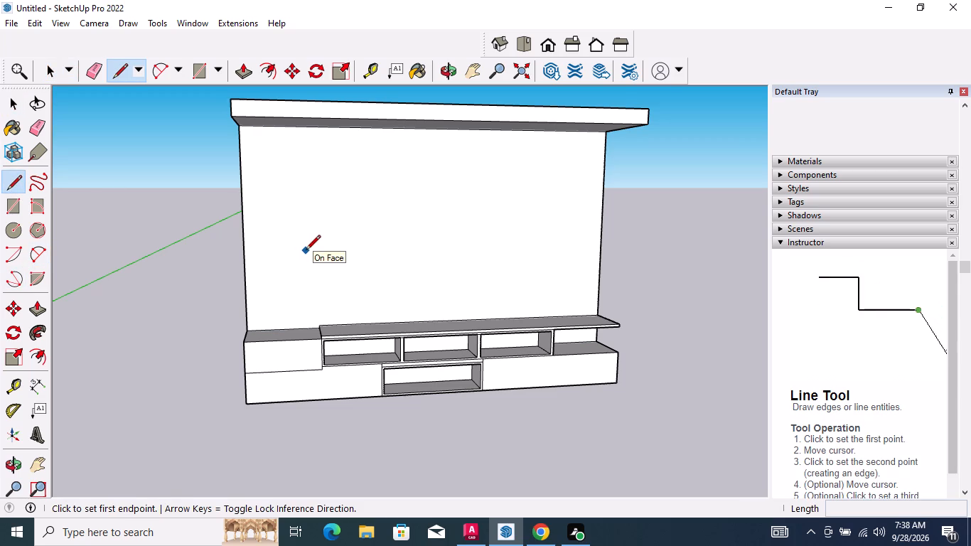
pyautogui.moveTo(295, 191); pyautogui.dragTo(295, 186, button='middle')
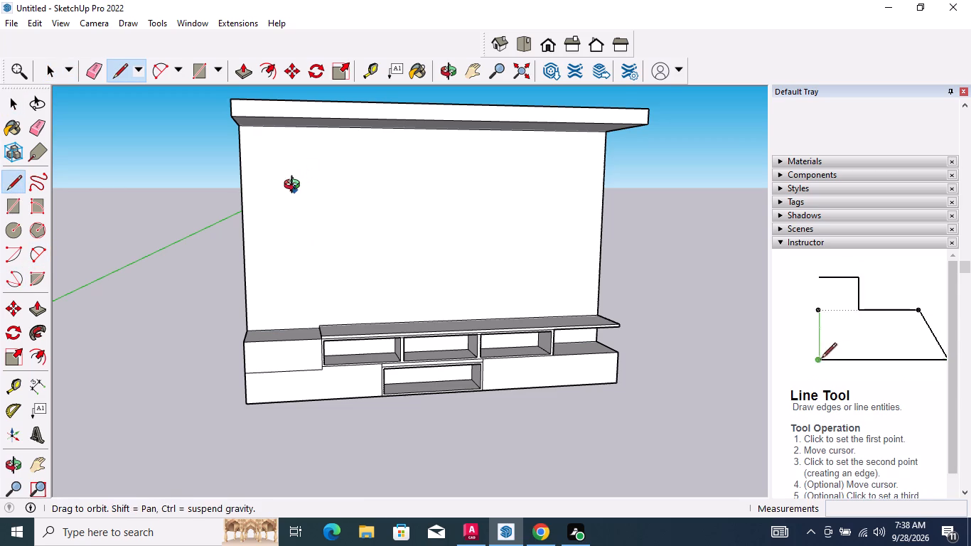
pyautogui.moveTo(295, 186); pyautogui.dragTo(303, 161, button='middle')
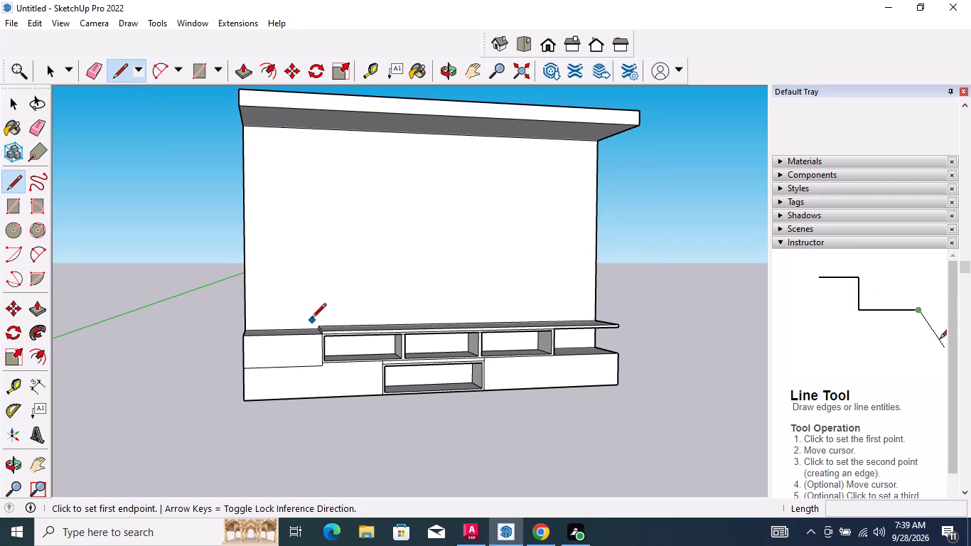
pyautogui.scroll(2, 311, 319)
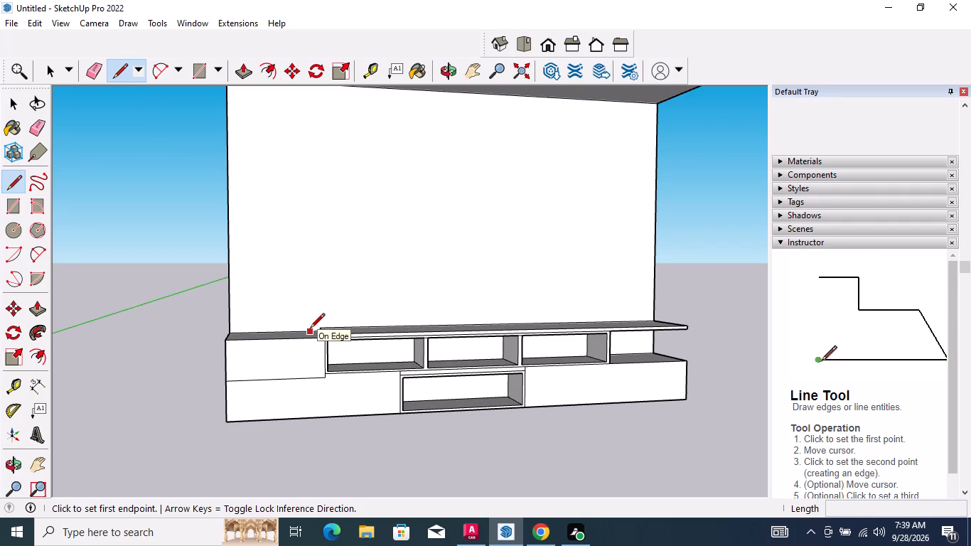
pyautogui.moveTo(310, 329); pyautogui.dragTo(311, 315)
pyautogui.scroll(-3, 318, 302)
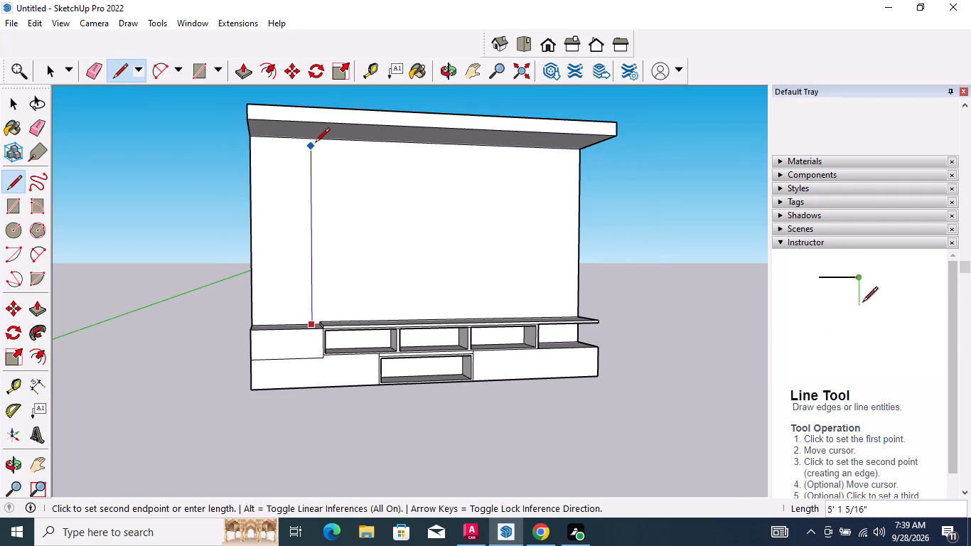
pyautogui.click(312, 141)
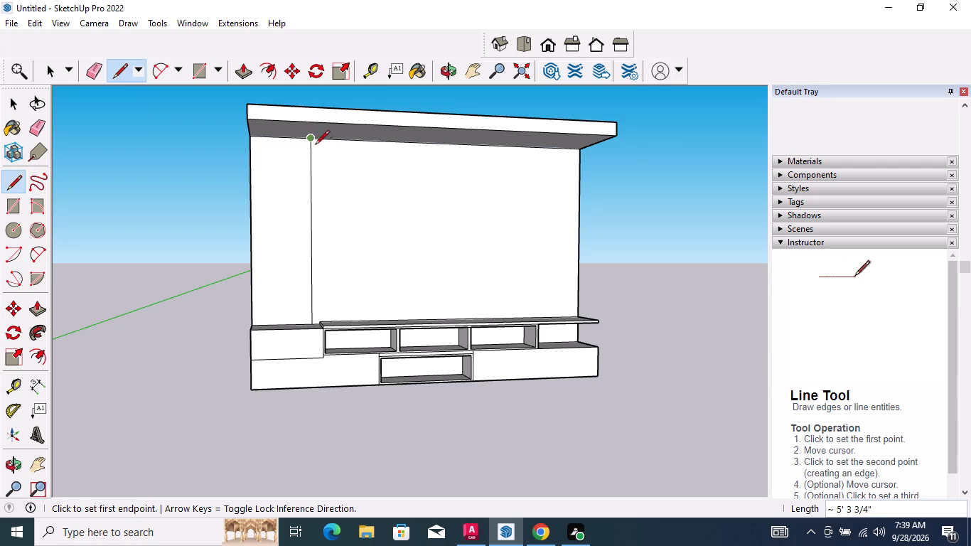
pyautogui.press('space')
# Draw a TV panel rectangle about 5' 8" by 3' 6" on the wide part of the back slab, beside the vertical edge.
pyautogui.scroll(-1, 283, 218)
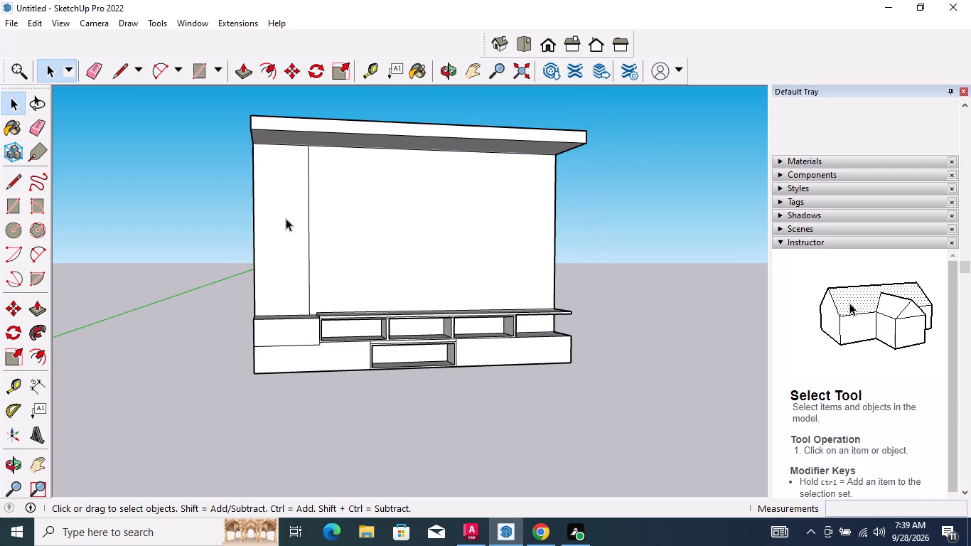
pyautogui.moveTo(286, 218); pyautogui.dragTo(263, 218, button='middle')
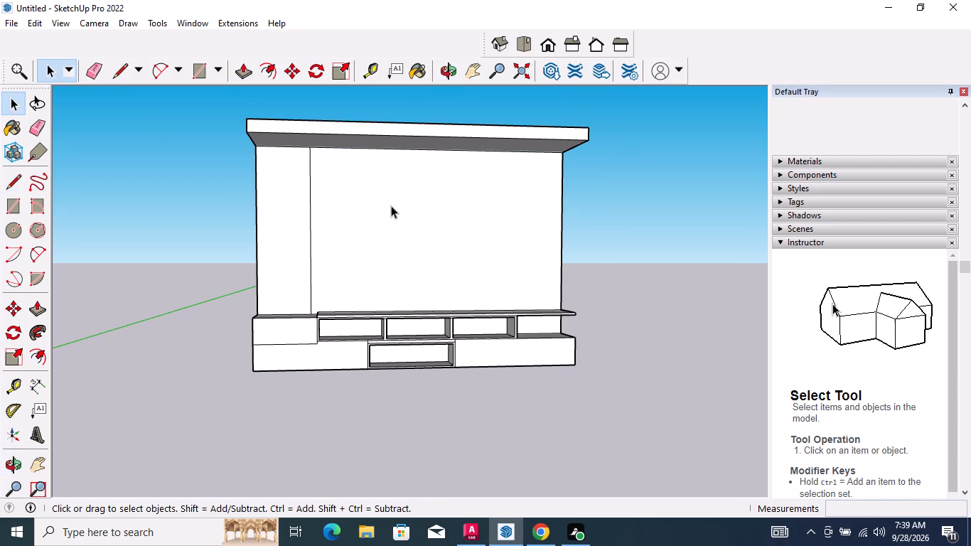
pyautogui.scroll(2, 393, 198)
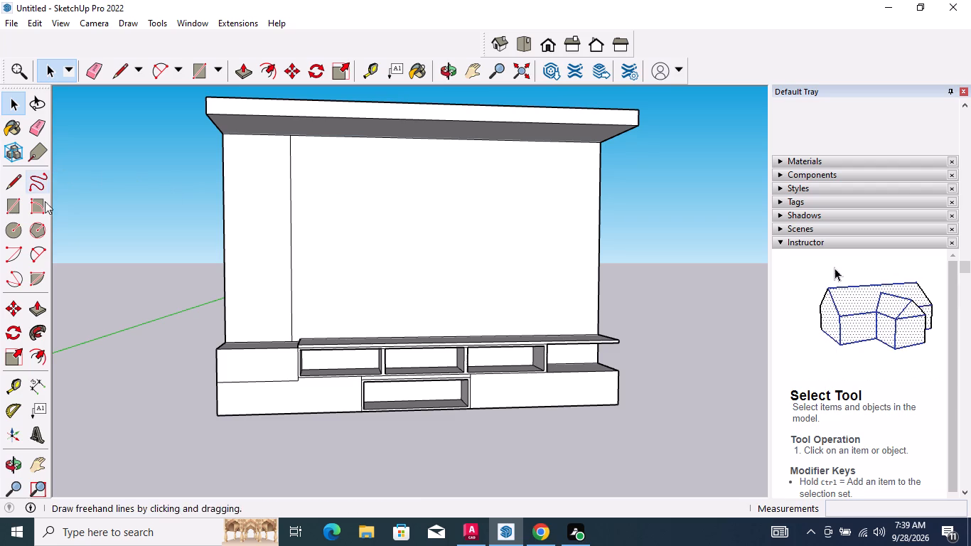
pyautogui.click(14, 203)
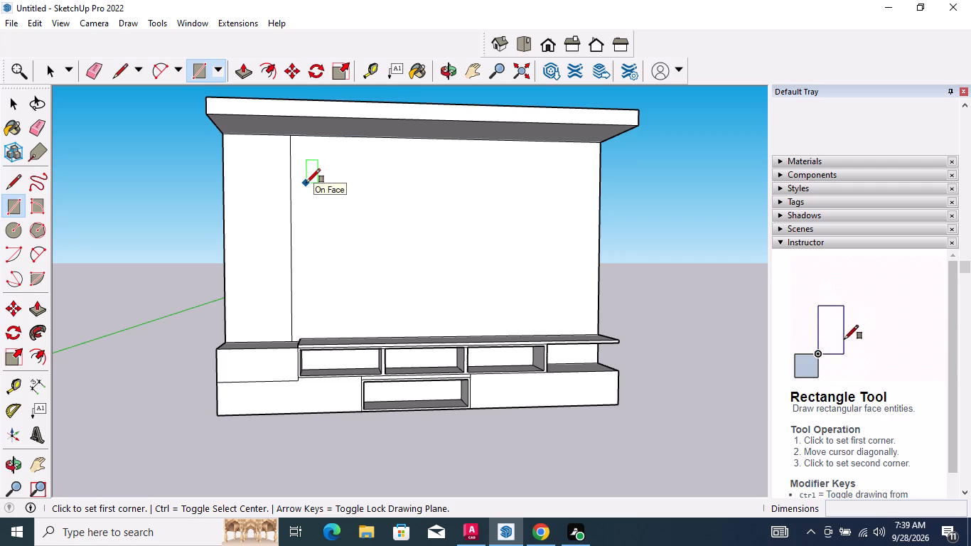
pyautogui.click(306, 182)
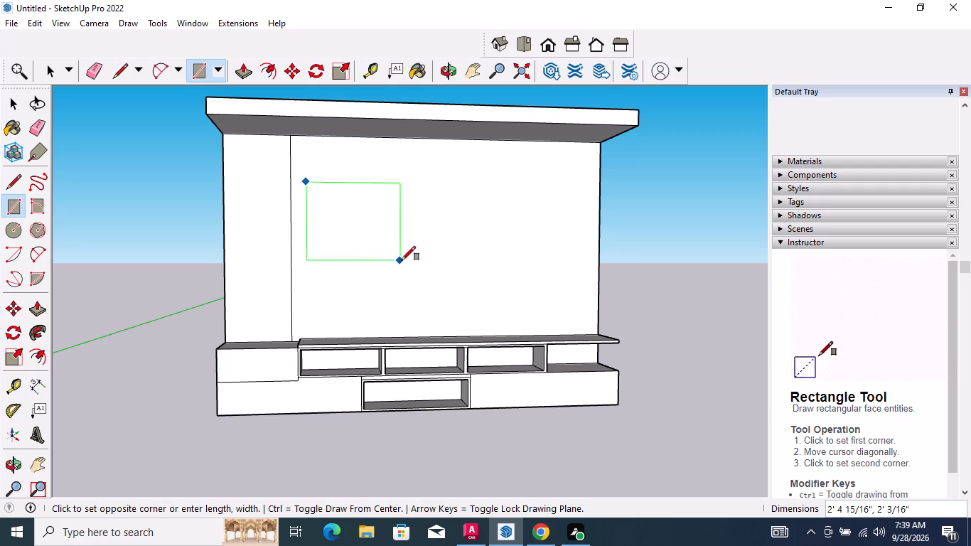
pyautogui.click(517, 316)
pyautogui.press('space')
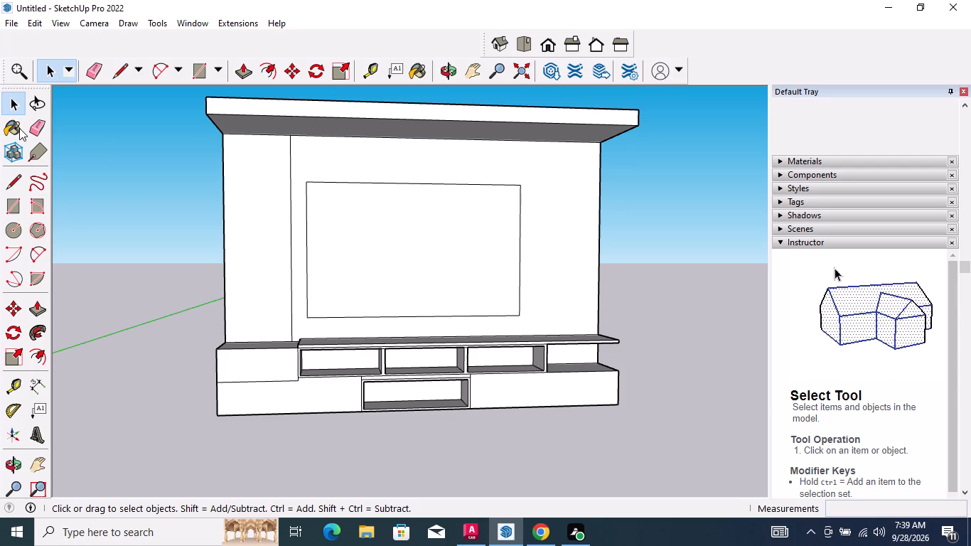
# Draw a box outline about 1' 1" wide and 10 3/8" high off the TV rectangle's upper corner, crossing the vertical edge.
pyautogui.click(5, 180)
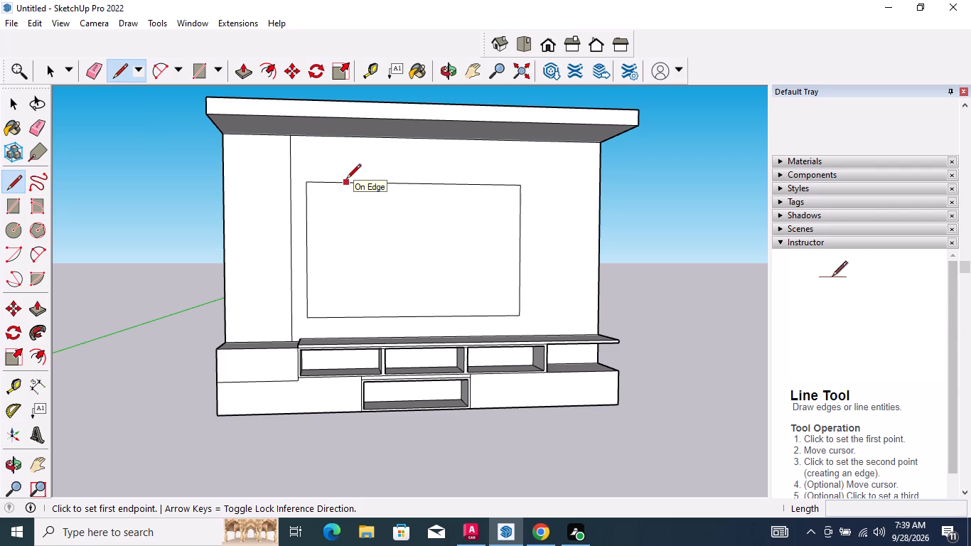
pyautogui.click(346, 180)
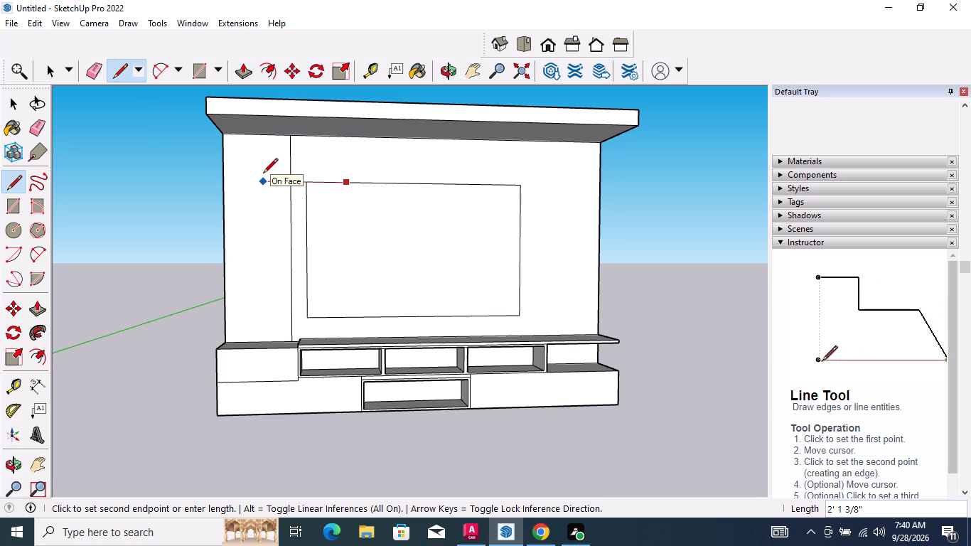
pyautogui.click(263, 174)
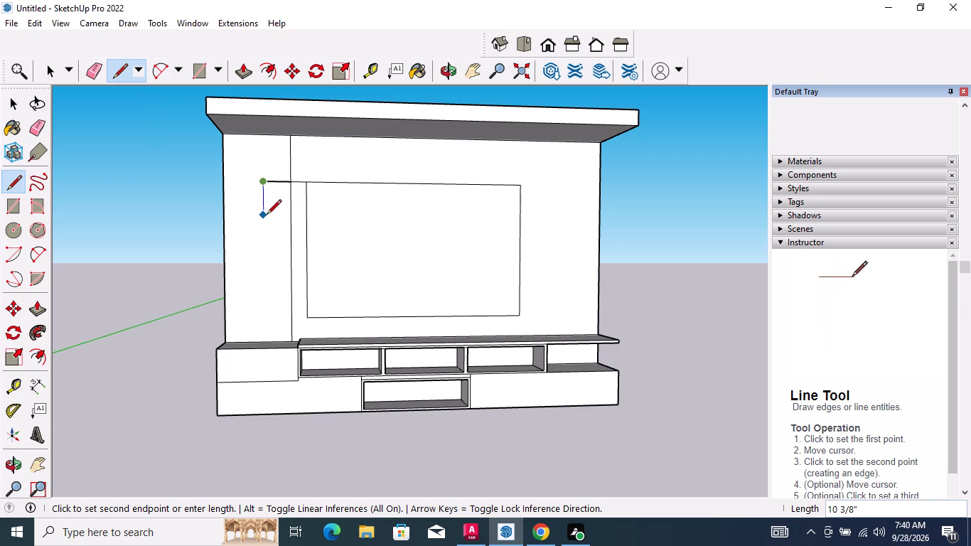
pyautogui.click(267, 215)
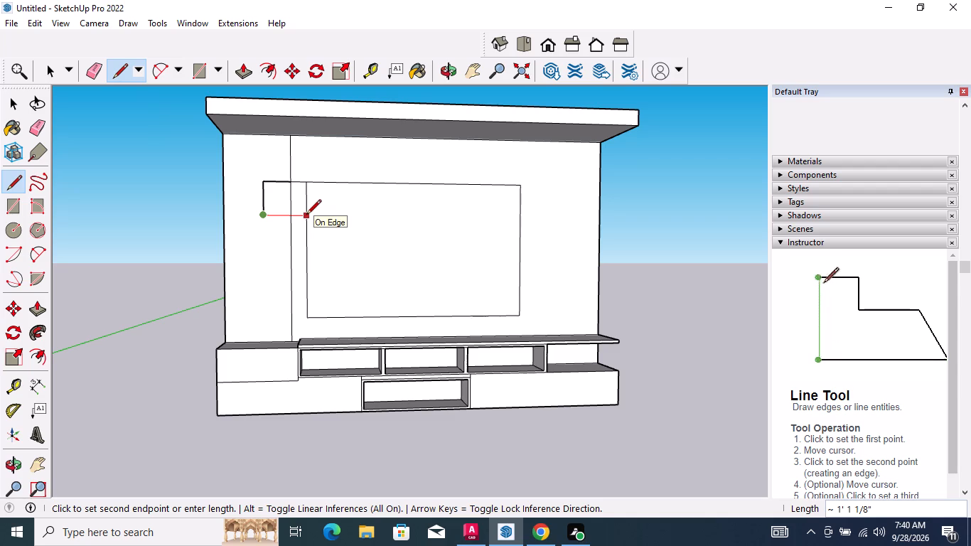
pyautogui.click(306, 215)
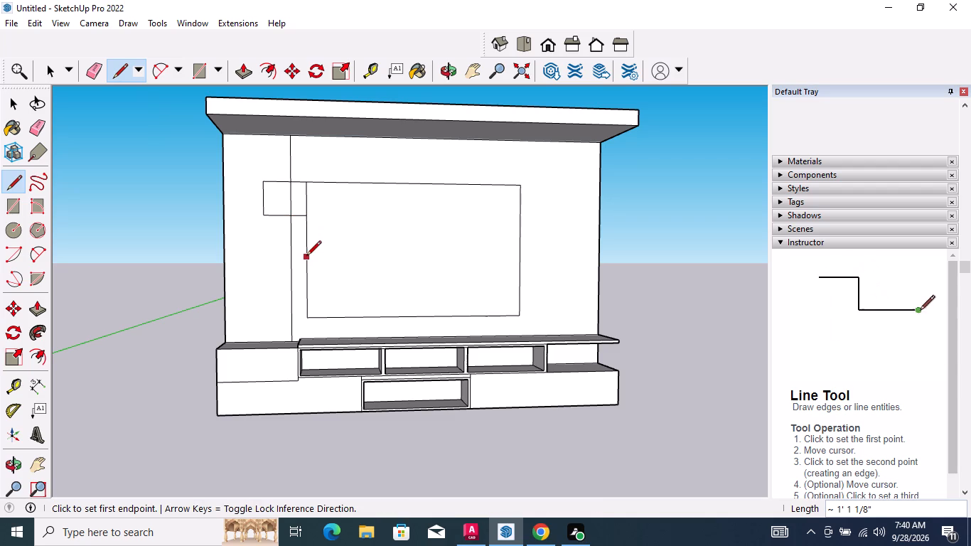
# Draw a second box outline about 1' 1" wide and 10 9/16" high off the TV rectangle's side, aligned below the first box.
pyautogui.click(306, 257)
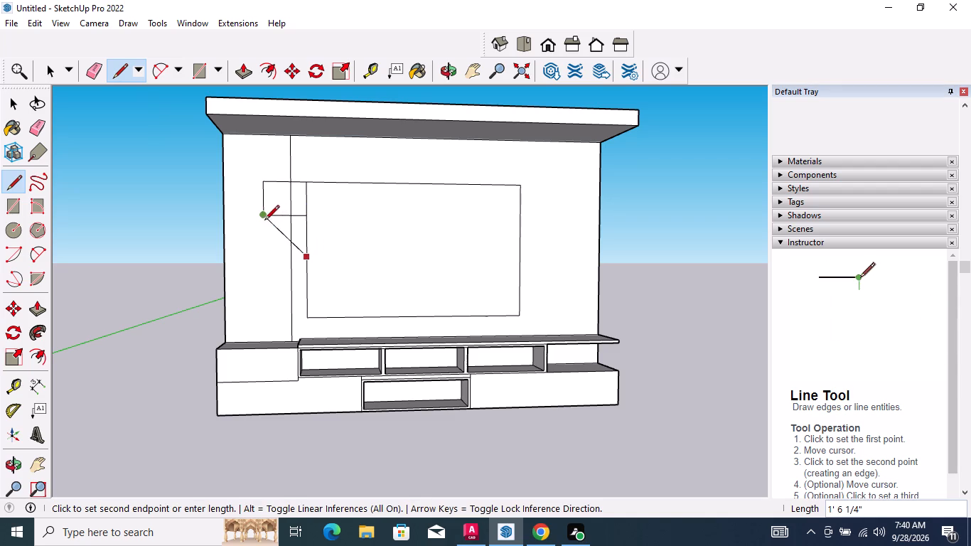
pyautogui.click(264, 257)
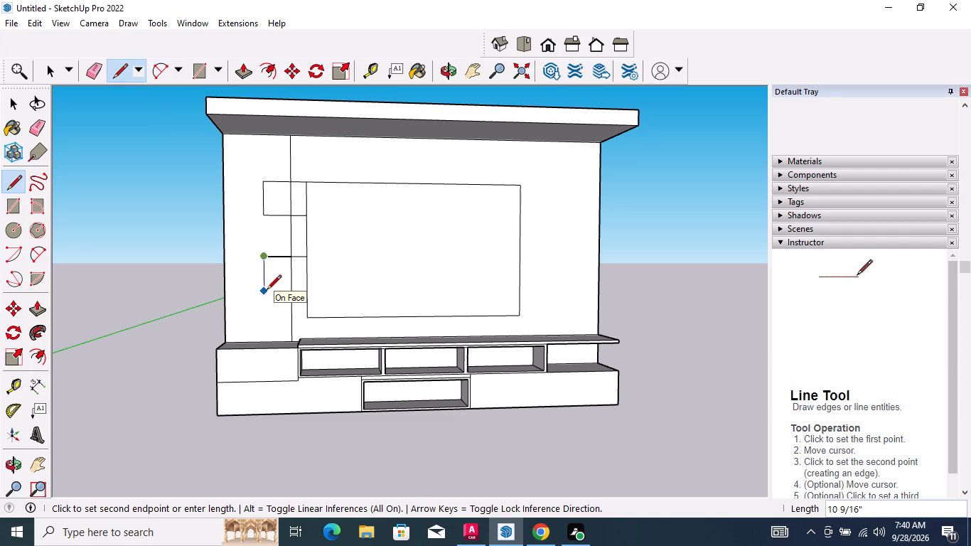
pyautogui.click(267, 291)
pyautogui.click(308, 292)
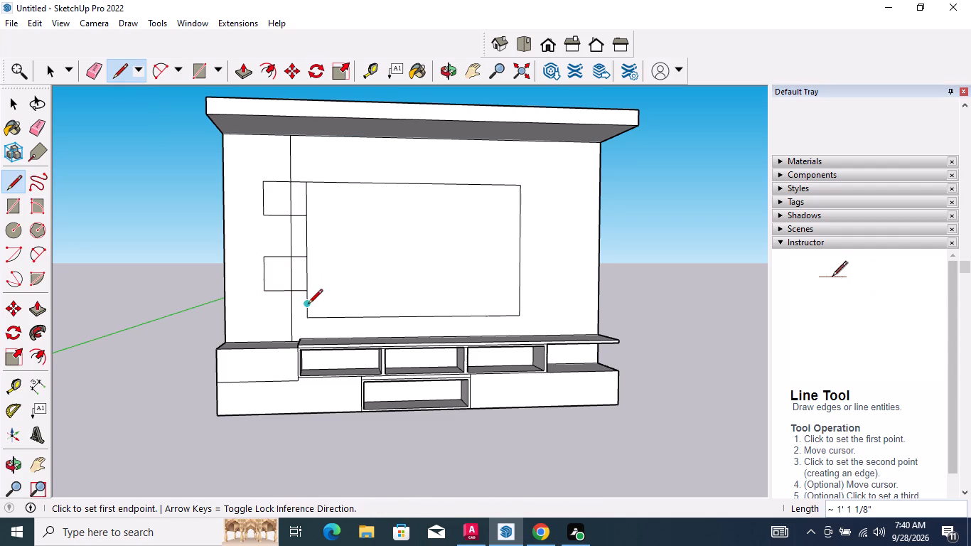
# Start a narrow border at the TV rectangle's lower corner, running up about 7 3/4" and then about 1' 1" beneath the lower side box.
pyautogui.click(306, 317)
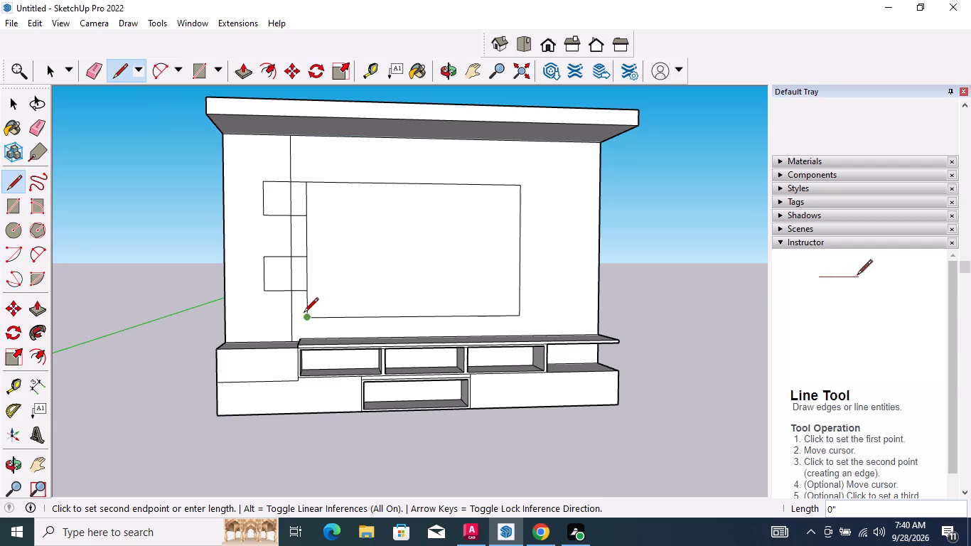
pyautogui.scroll(2, 303, 314)
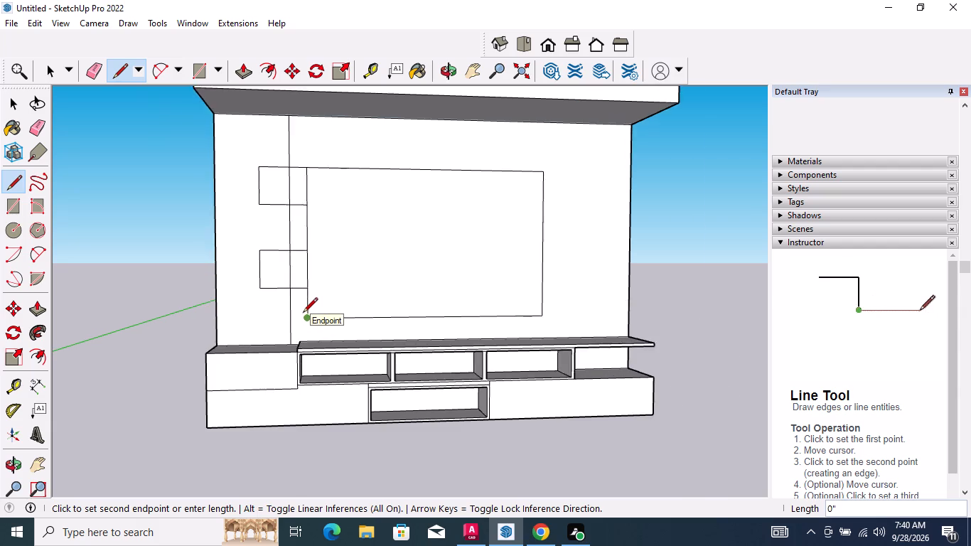
pyautogui.scroll(11, 303, 314)
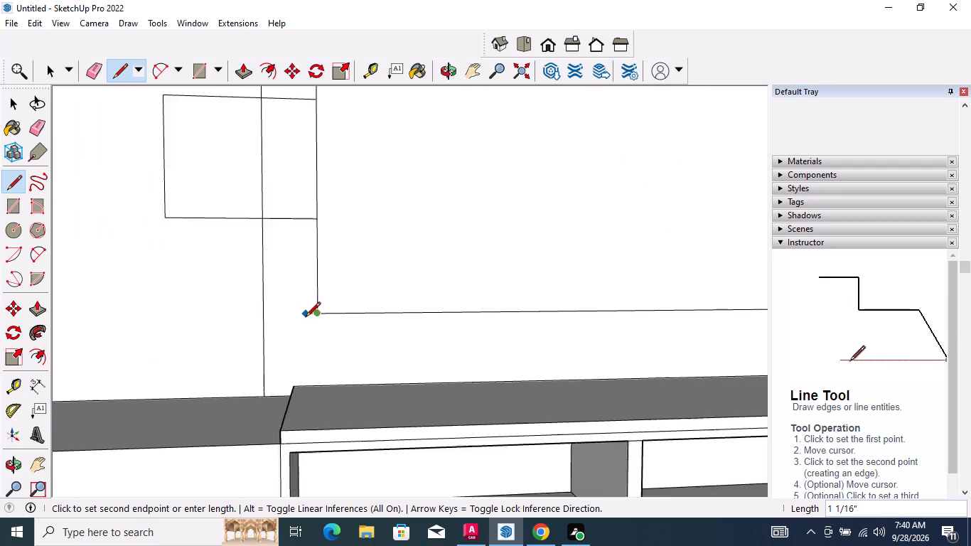
pyautogui.scroll(4, 306, 318)
pyautogui.click(313, 314)
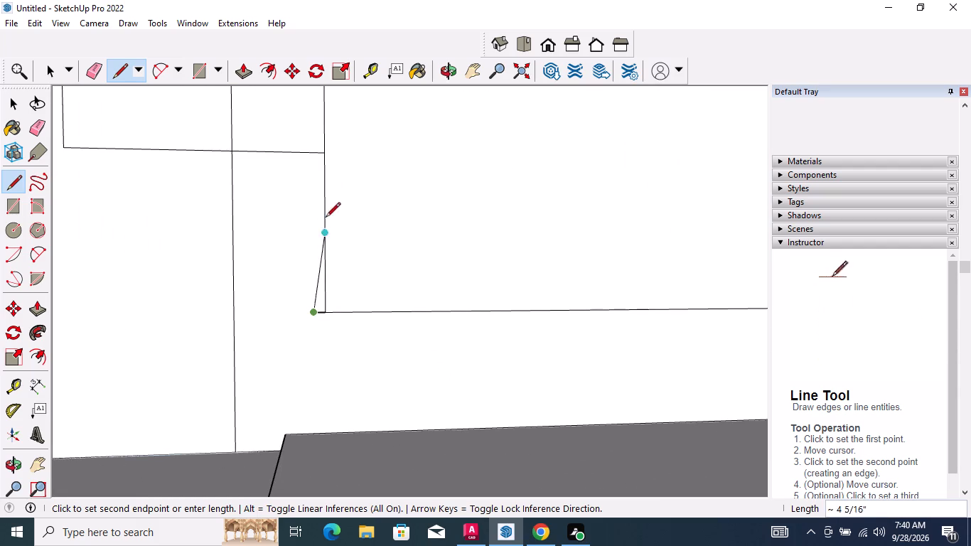
pyautogui.click(315, 164)
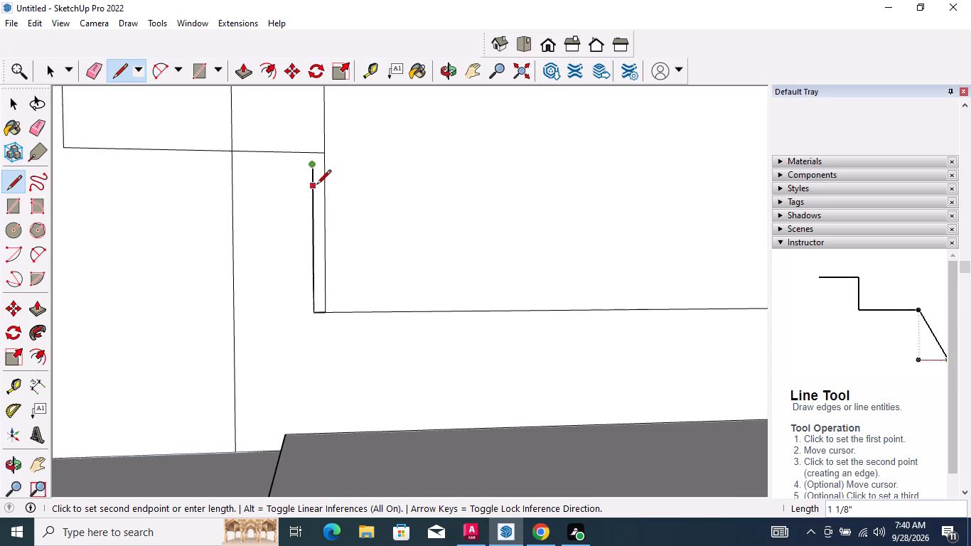
pyautogui.scroll(-2, 316, 186)
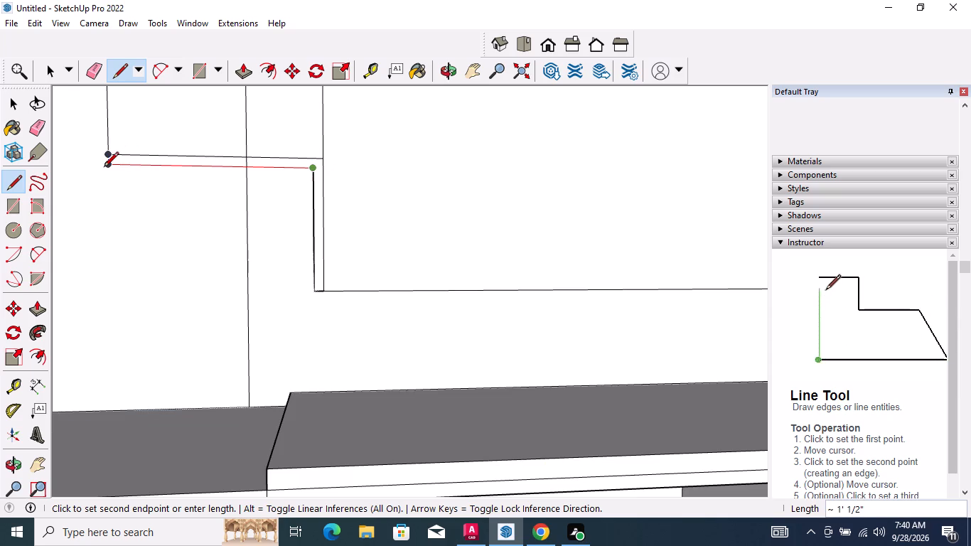
pyautogui.scroll(-3, 119, 188)
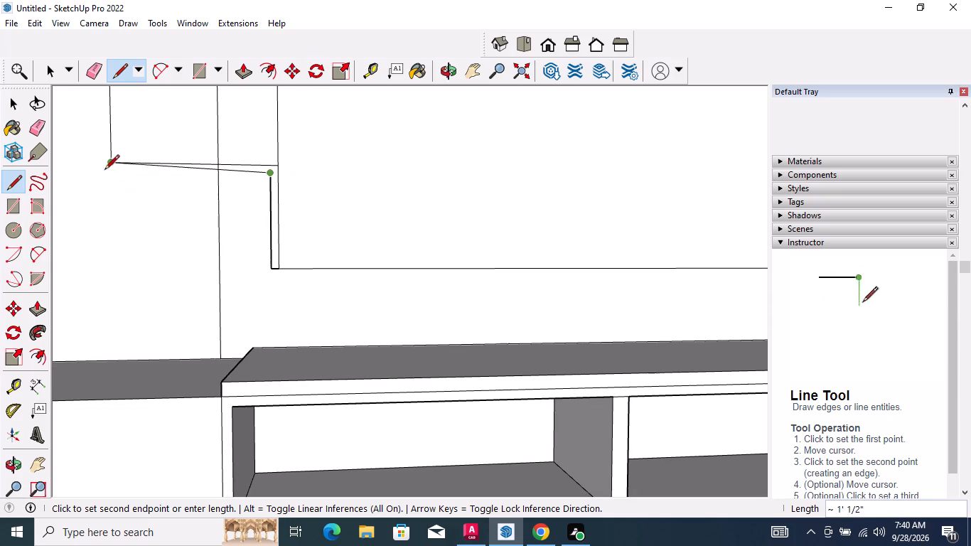
pyautogui.scroll(5, 102, 168)
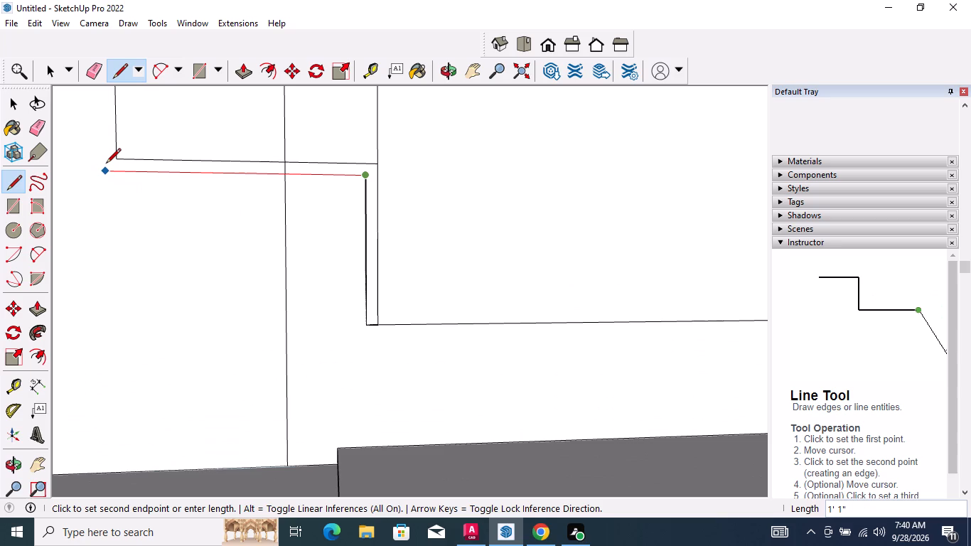
pyautogui.click(106, 164)
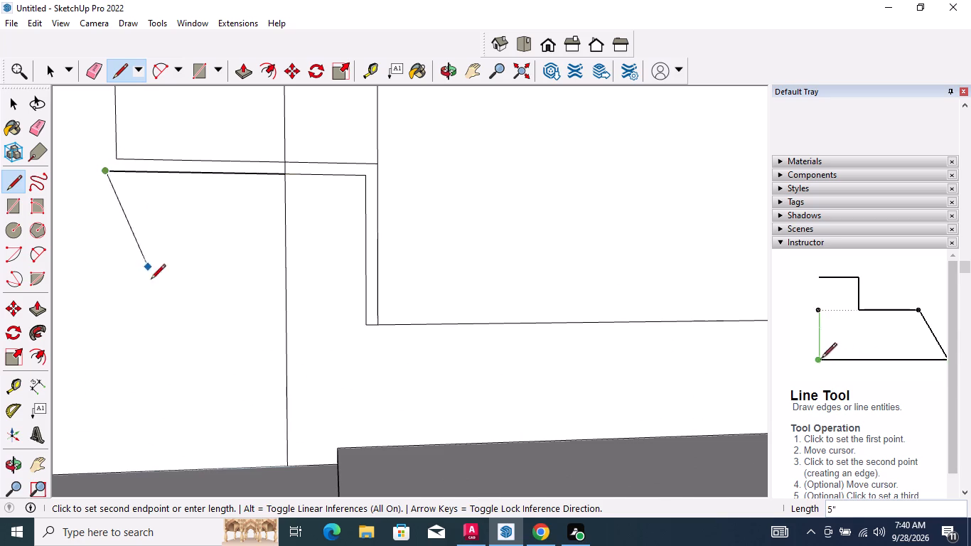
# Continue the border around the lower side box, about 11 5/8" up its outer side and about 1' 1" across its top.
pyautogui.scroll(-7, 150, 279)
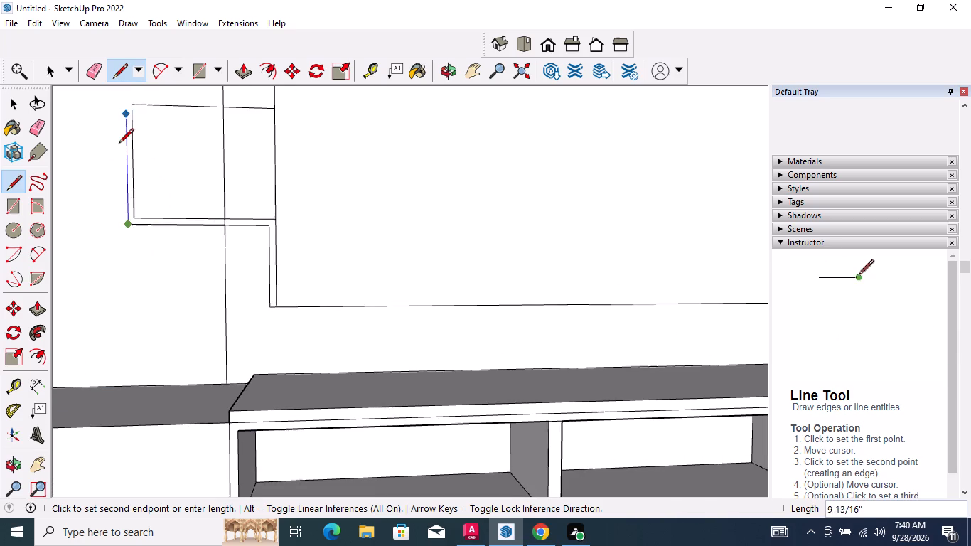
pyautogui.moveTo(119, 183); pyautogui.dragTo(129, 241, button='middle')
pyautogui.scroll(-4, 133, 218)
pyautogui.scroll(3, 102, 128)
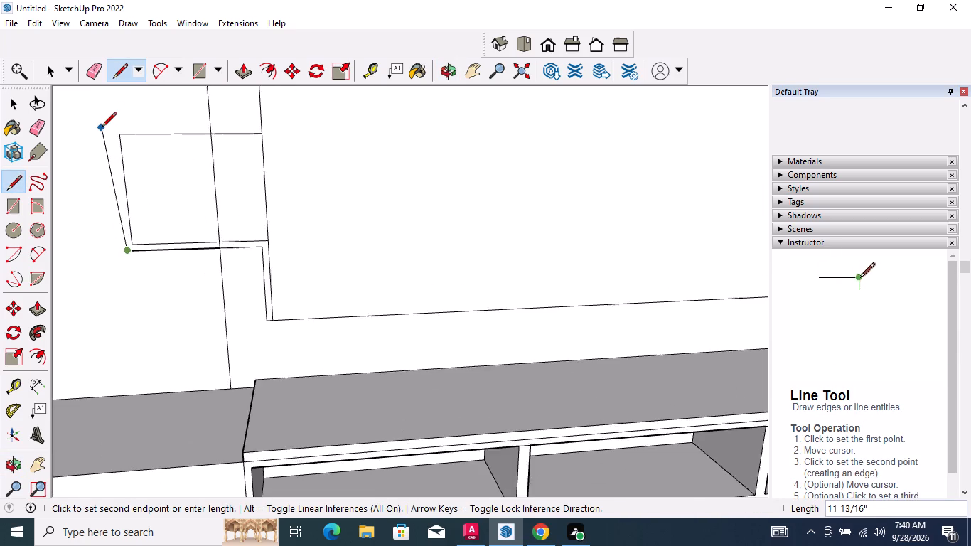
pyautogui.scroll(7, 102, 128)
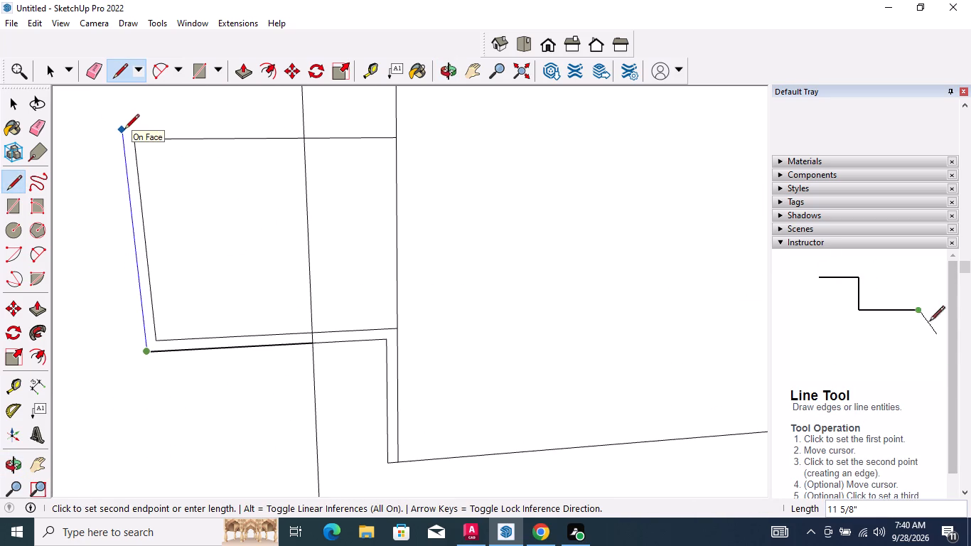
pyautogui.click(124, 130)
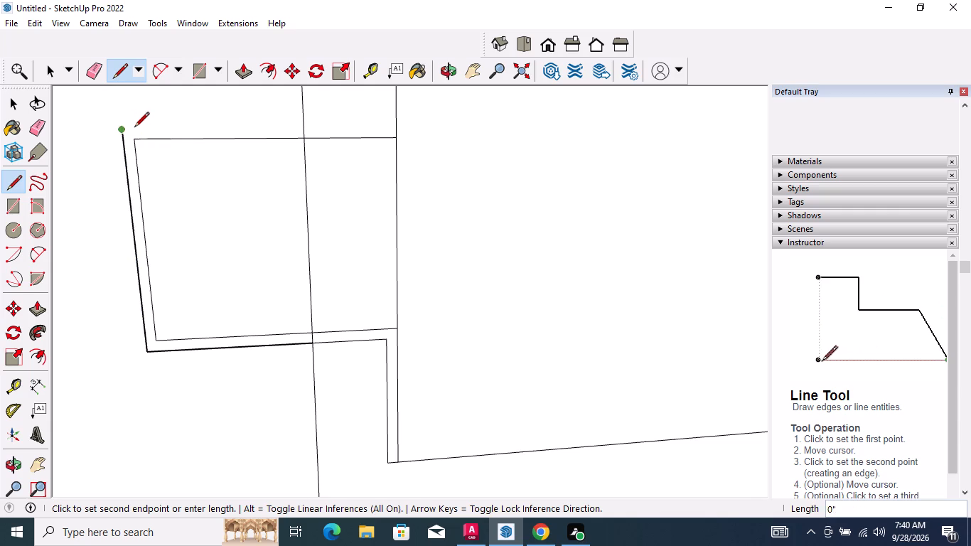
pyautogui.scroll(-4, 197, 129)
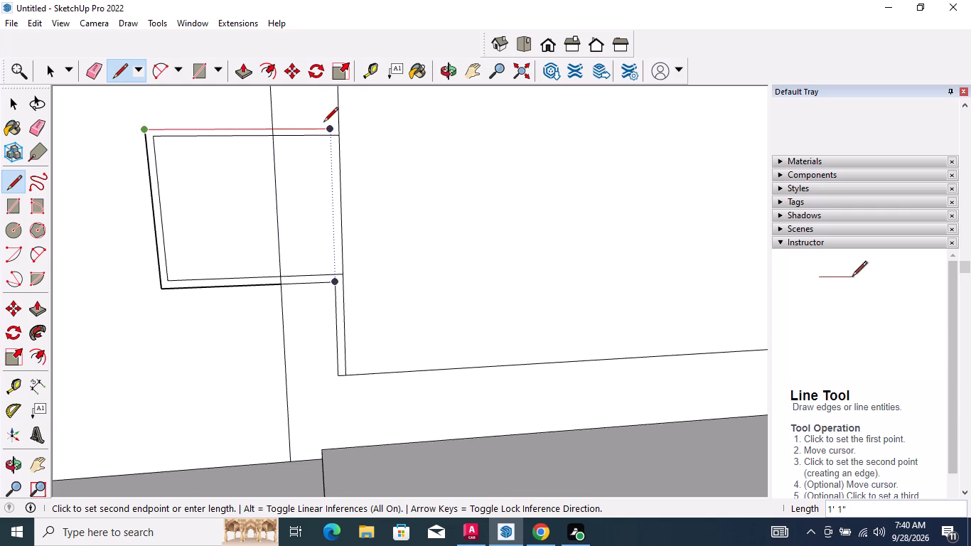
pyautogui.click(330, 128)
# Continue the border about 11 9/16" up beside the TV rectangle, then along beneath the upper side box to just past its outer side.
pyautogui.scroll(-8, 326, 205)
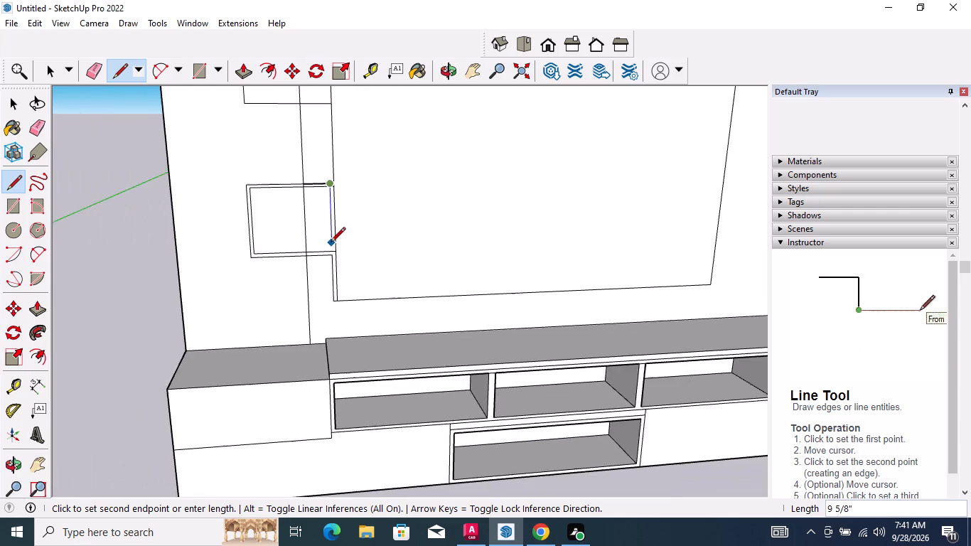
pyautogui.scroll(-4, 331, 243)
pyautogui.scroll(6, 322, 164)
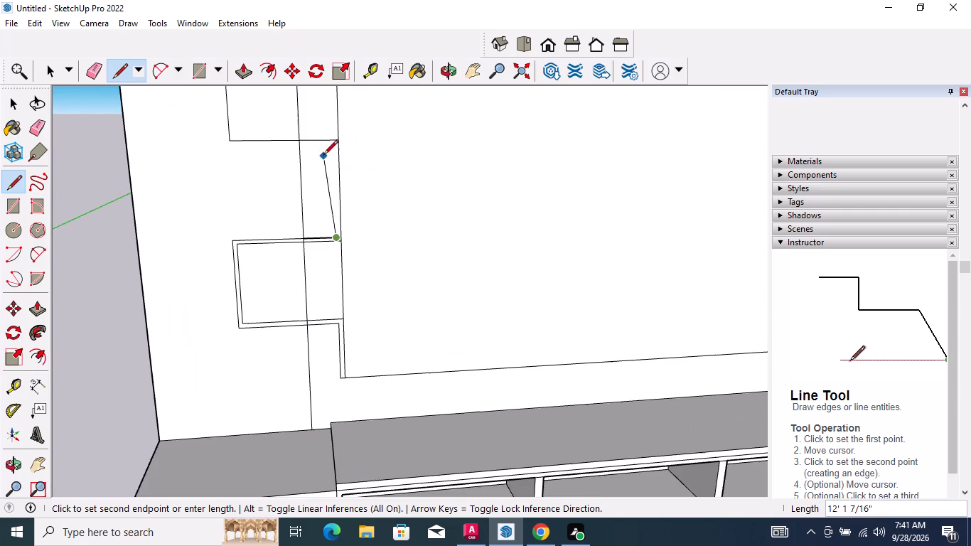
pyautogui.scroll(8, 332, 151)
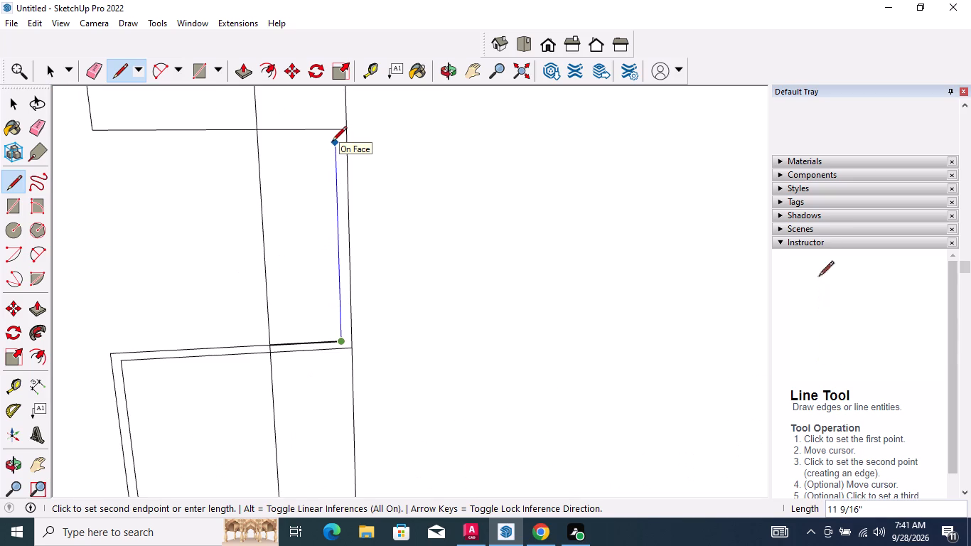
pyautogui.moveTo(332, 141); pyautogui.dragTo(323, 143)
pyautogui.scroll(-3, 159, 167)
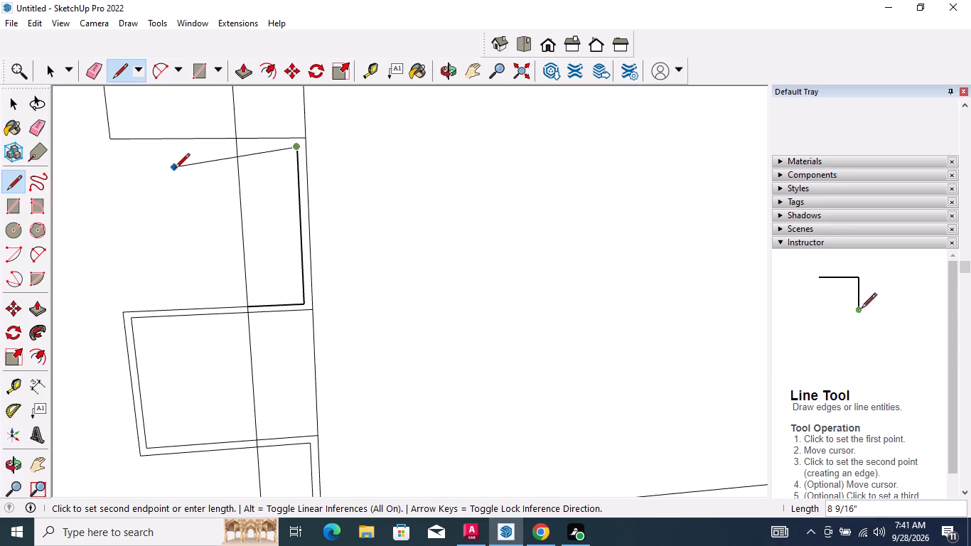
pyautogui.click(101, 151)
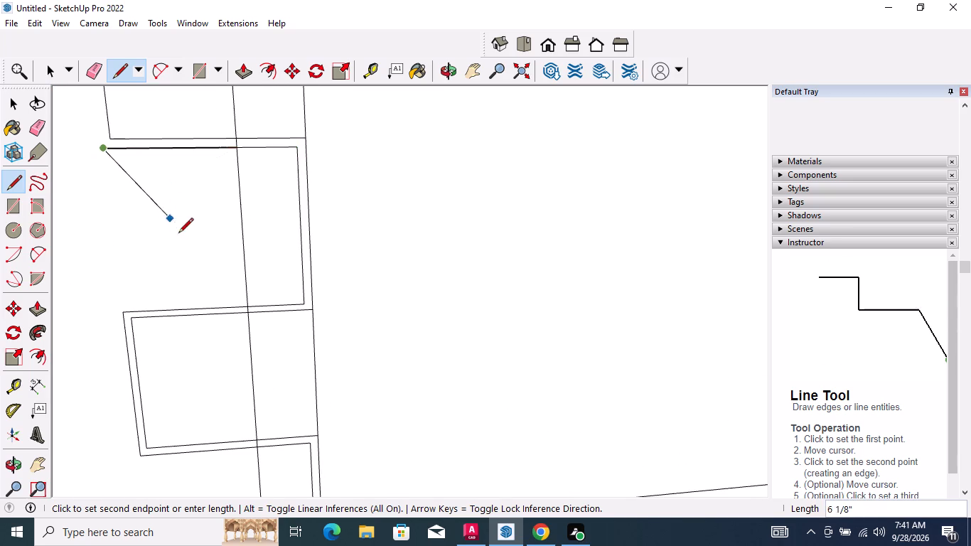
# Extend the border about 11 3/8" up the outer side of the upper side box, ending just above its top edge.
pyautogui.scroll(-8, 183, 240)
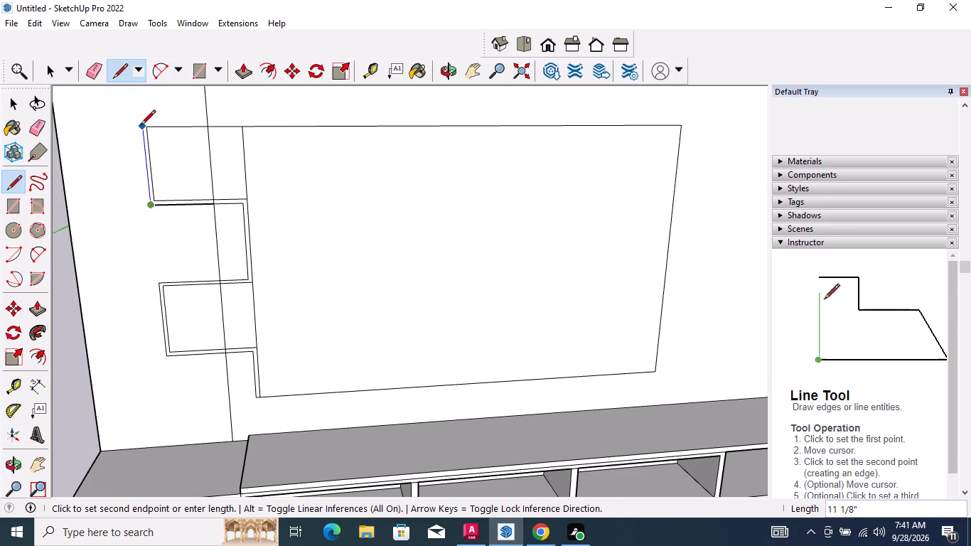
pyautogui.scroll(7, 141, 126)
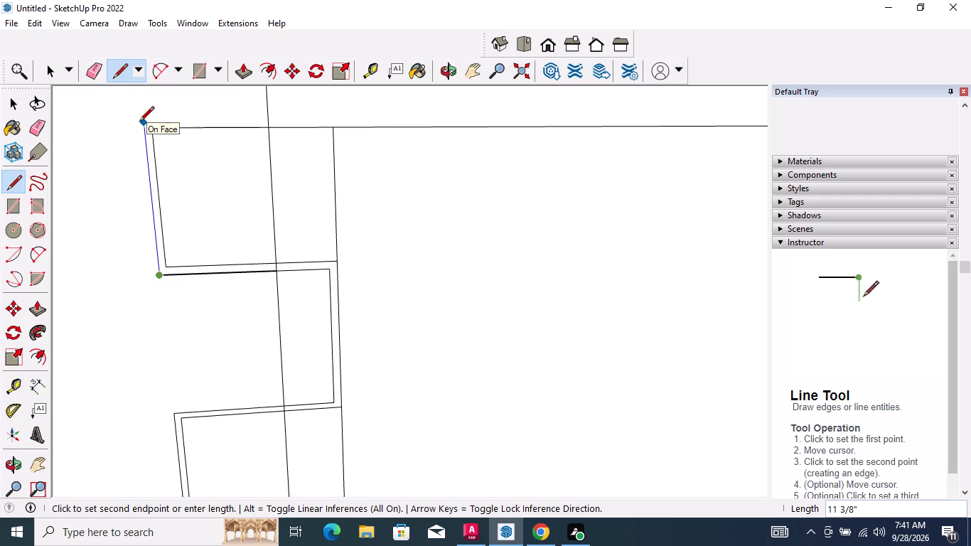
pyautogui.click(139, 122)
pyautogui.scroll(-3, 213, 119)
pyautogui.scroll(-2, 281, 112)
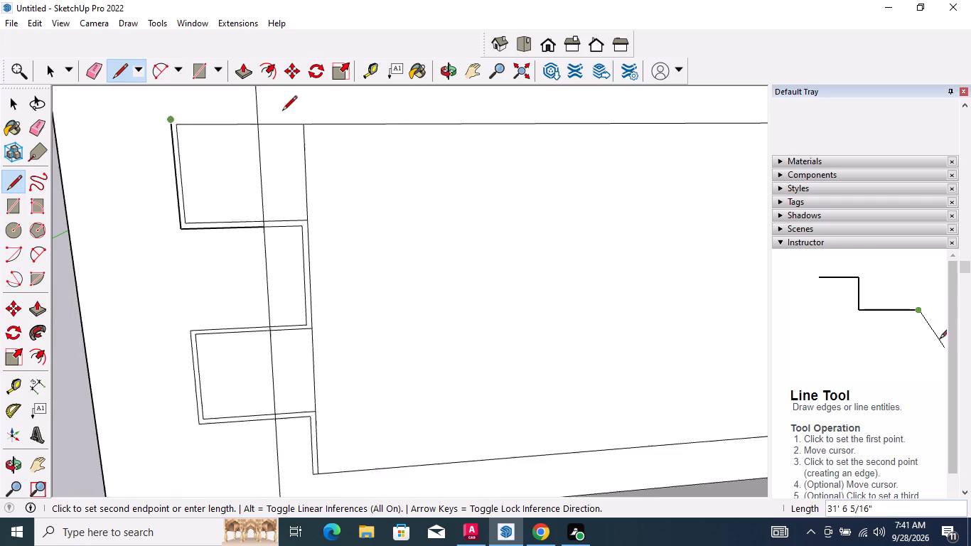
pyautogui.scroll(-5, 282, 112)
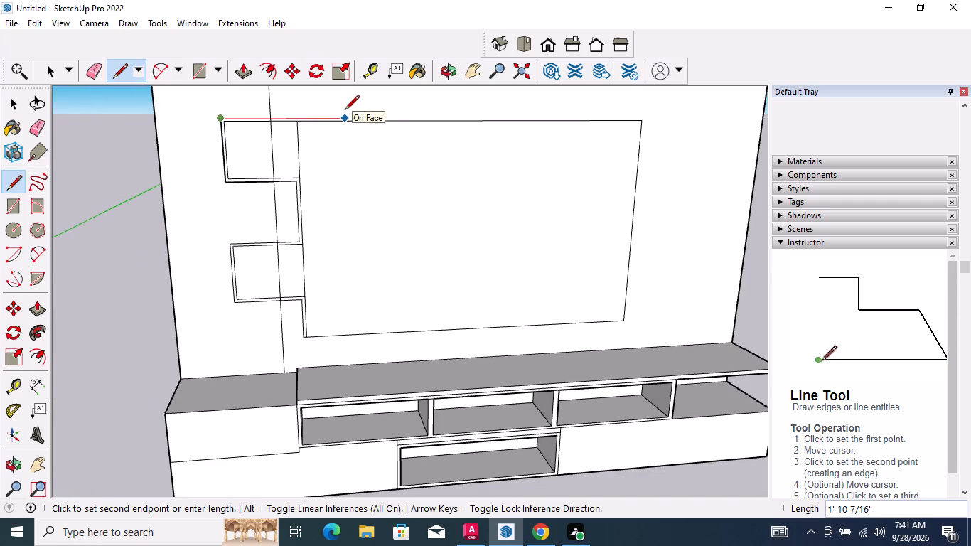
pyautogui.moveTo(286, 171); pyautogui.dragTo(304, 94, button='middle')
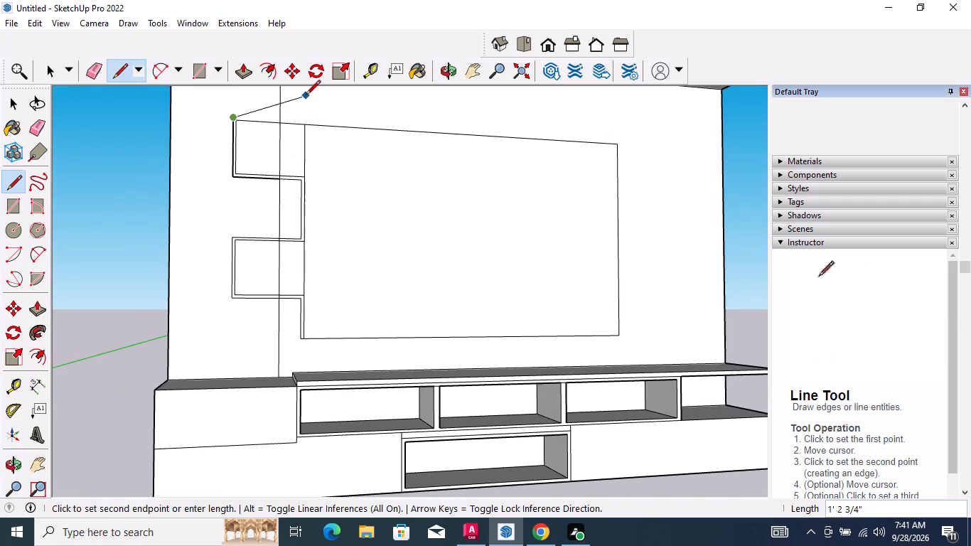
pyautogui.press('space')
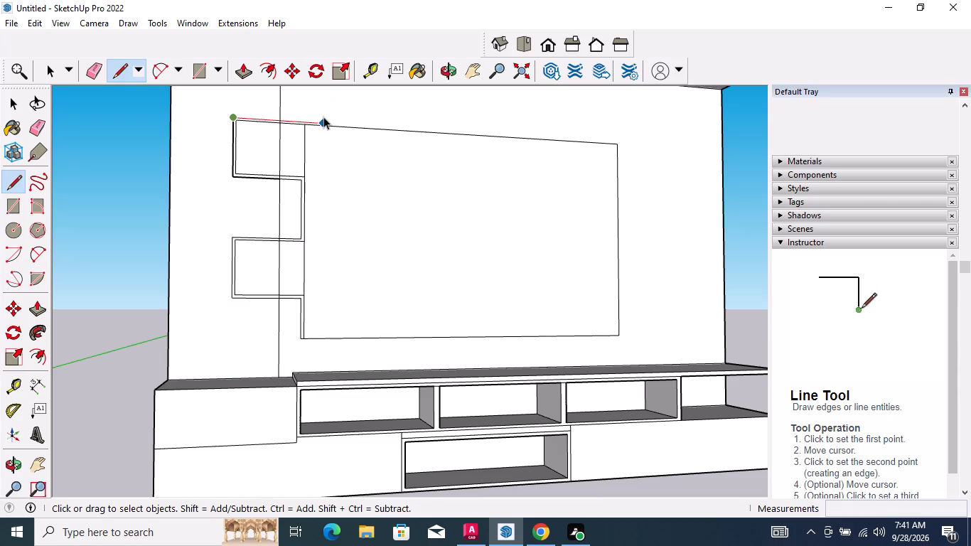
# Draw a strip outline about 2' 1 7/8" long above the upper box and TV rectangle's top edge, closing it onto the side border.
pyautogui.scroll(4, 286, 104)
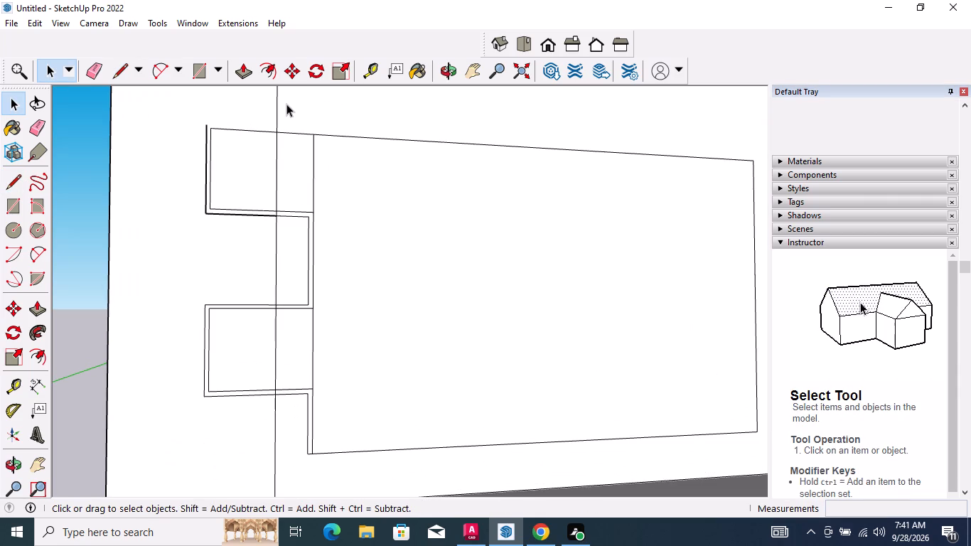
pyautogui.press('l')
pyautogui.scroll(2, 284, 104)
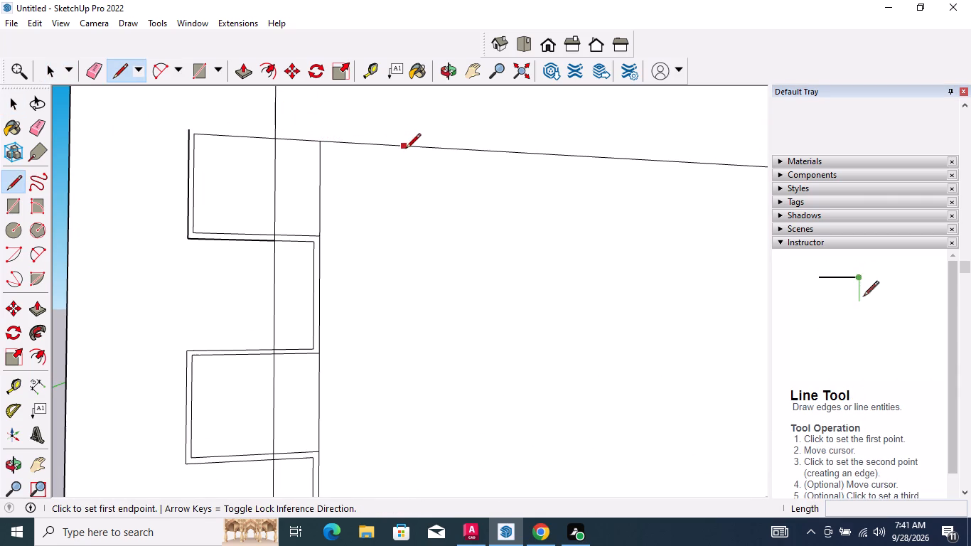
pyautogui.click(428, 149)
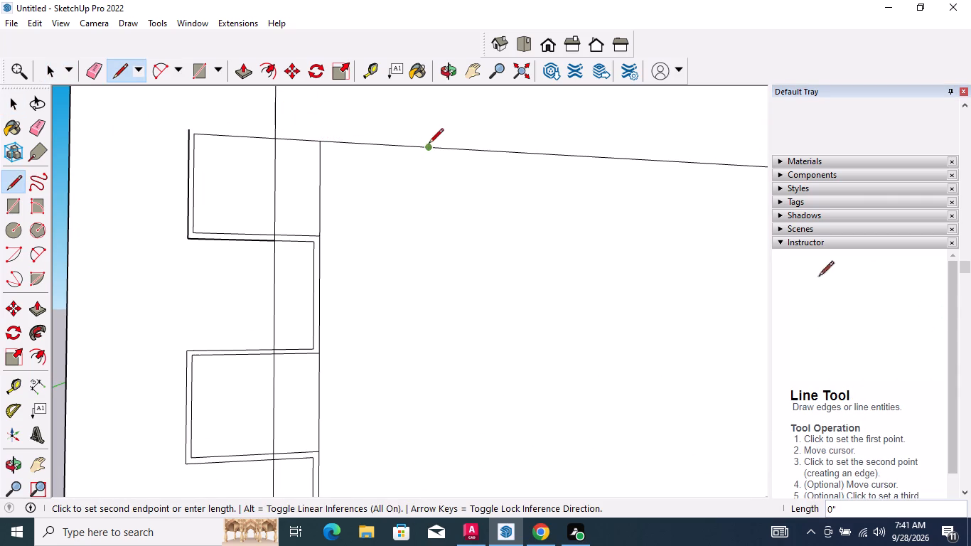
pyautogui.scroll(2, 428, 137)
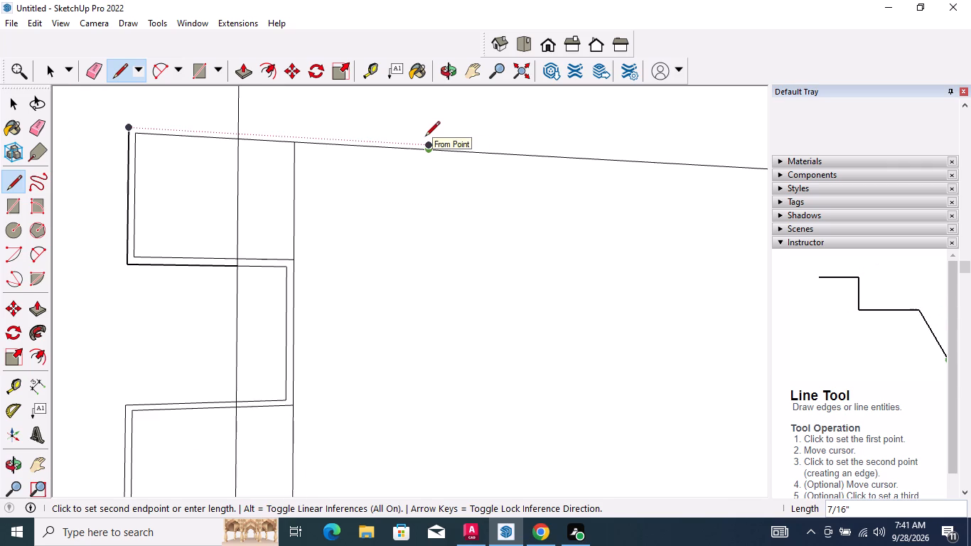
pyautogui.moveTo(425, 135); pyautogui.dragTo(415, 136)
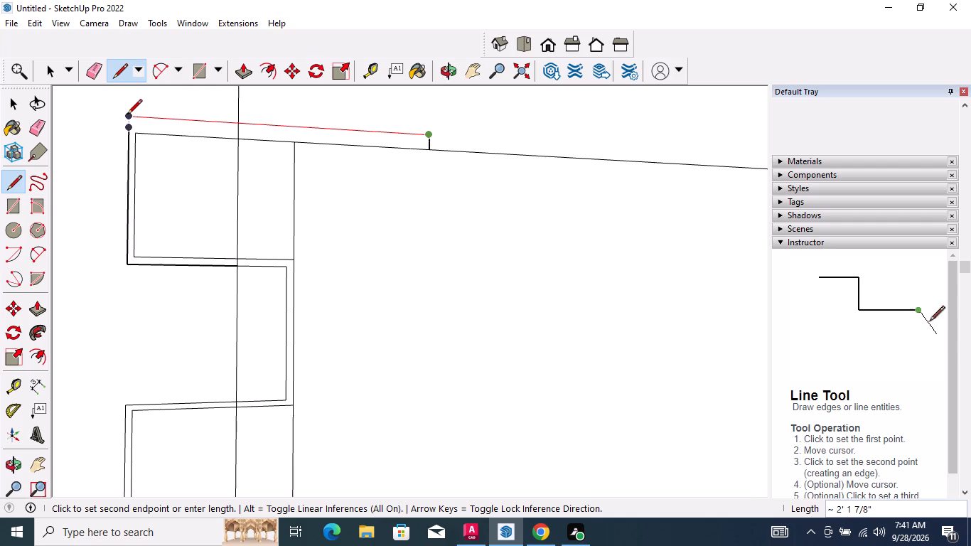
pyautogui.click(127, 115)
pyautogui.click(130, 130)
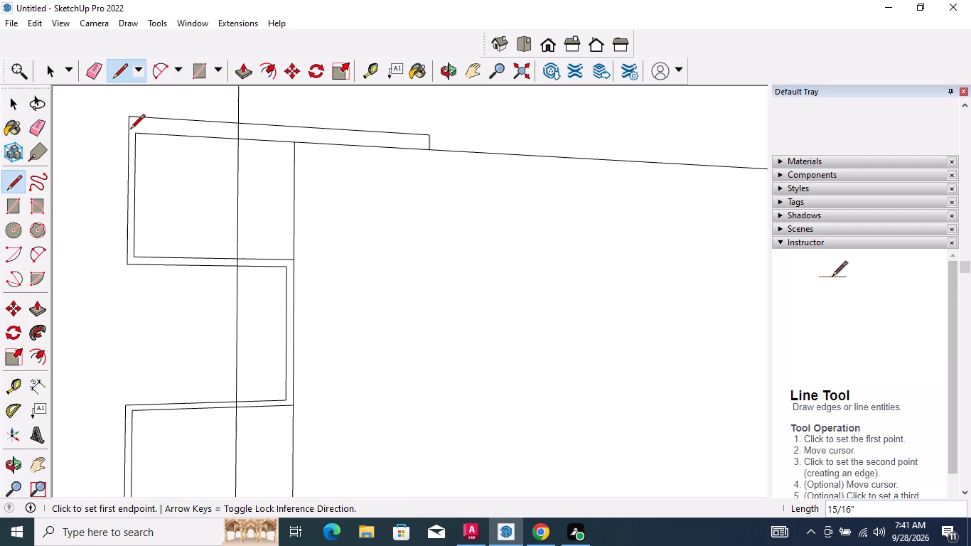
pyautogui.press('space')
# Draw a line about 2' 1 7/8" long across the strip above the upper side box, just below its top edge.
pyautogui.scroll(-4, 187, 242)
pyautogui.moveTo(335, 187); pyautogui.dragTo(238, 191, button='middle')
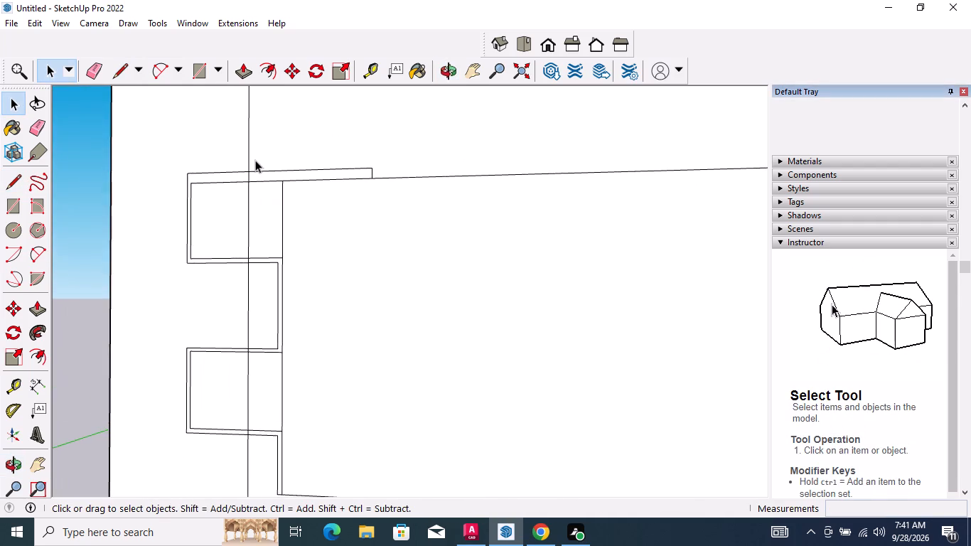
pyautogui.scroll(6, 256, 159)
pyautogui.press('l')
pyautogui.scroll(3, 210, 187)
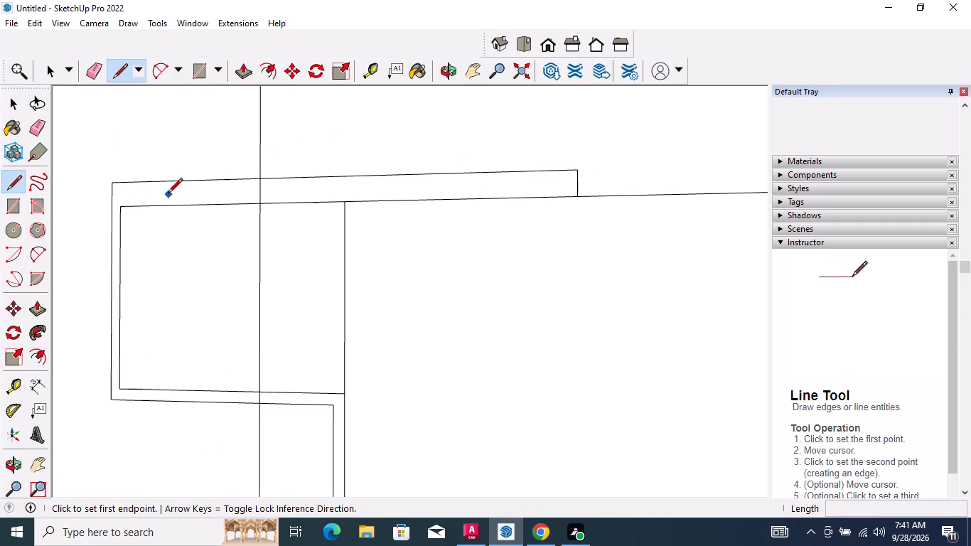
pyautogui.scroll(3, 111, 192)
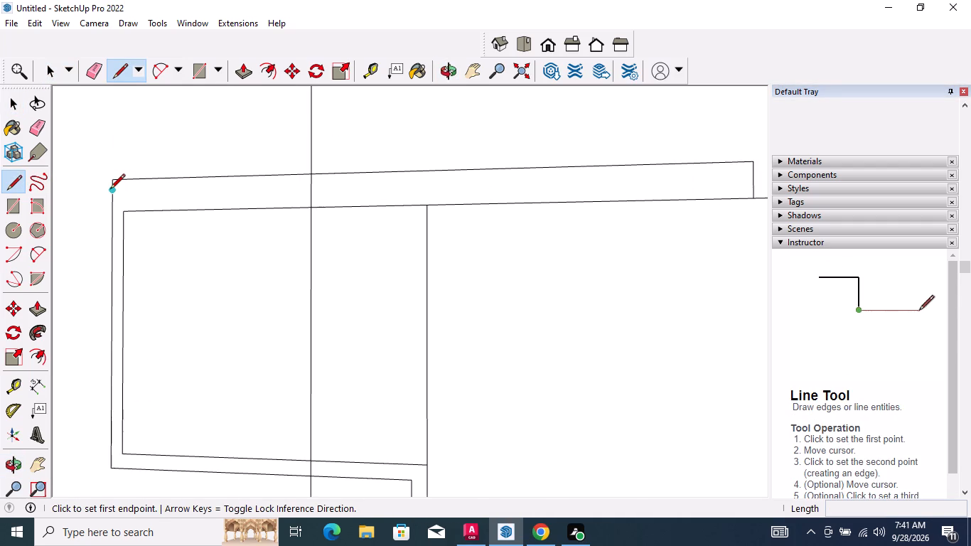
pyautogui.moveTo(111, 190); pyautogui.dragTo(120, 190)
pyautogui.scroll(-2, 151, 190)
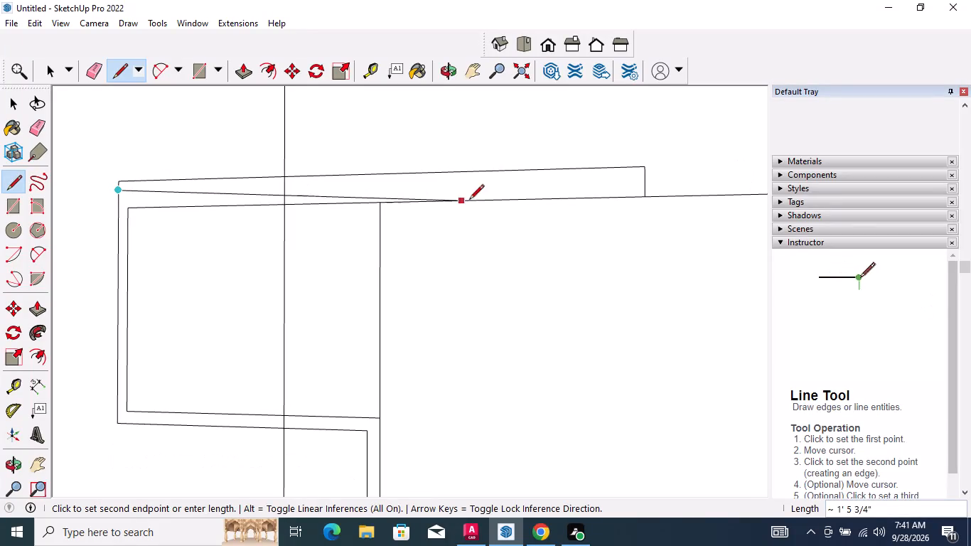
pyautogui.click(645, 177)
pyautogui.press('space')
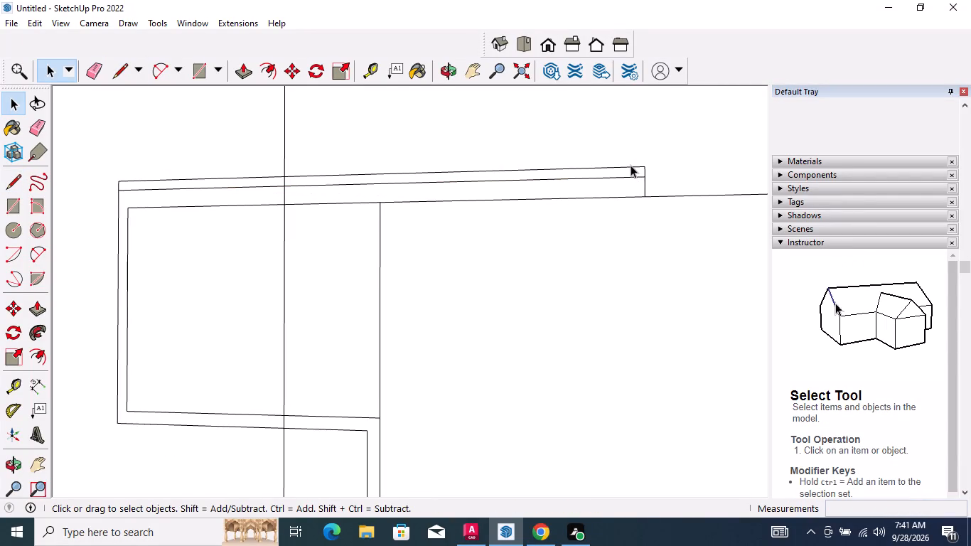
# Delete both segments of the strip's old top edge, on either side of the vertical line crossing it.
pyautogui.click(631, 165)
pyautogui.press('Delete')
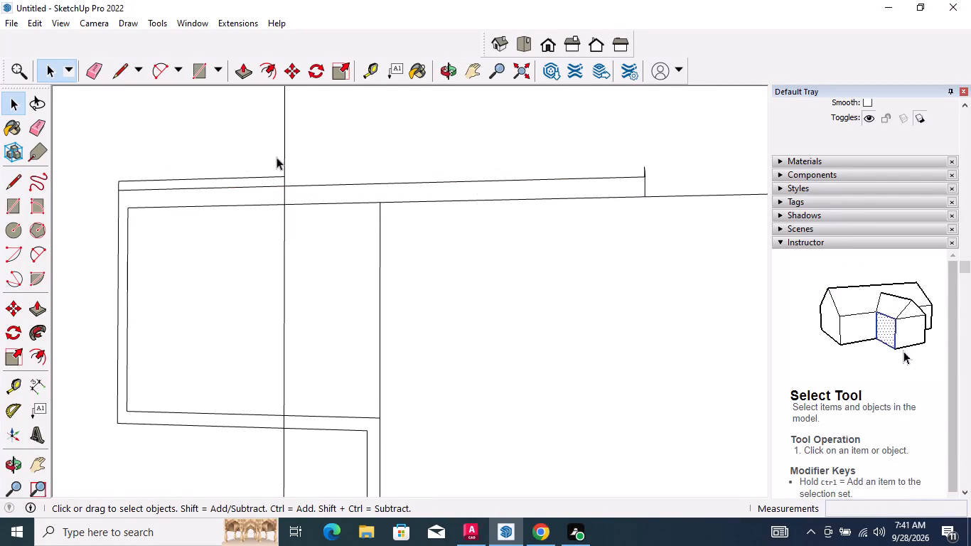
pyautogui.click(249, 175)
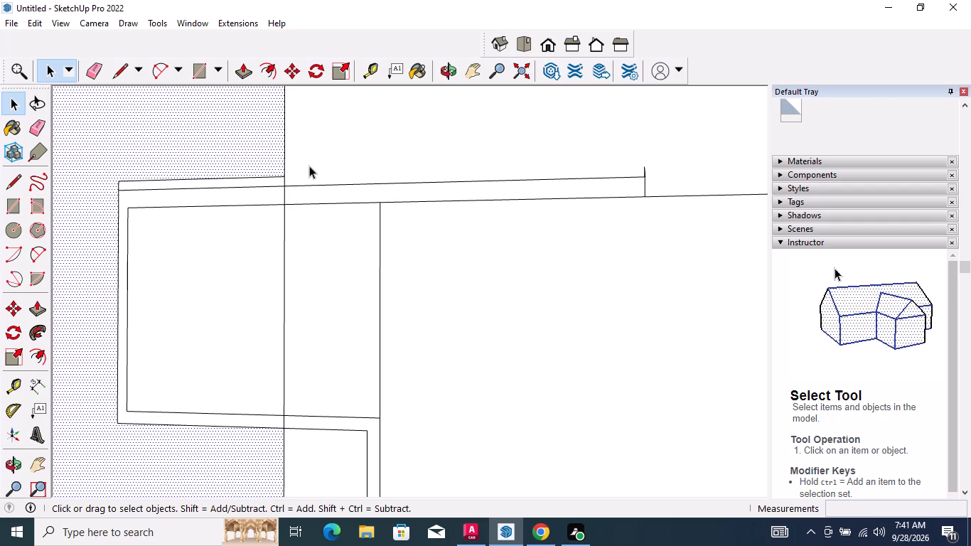
pyautogui.click(309, 166)
pyautogui.press('Escape')
pyautogui.scroll(-3, 303, 279)
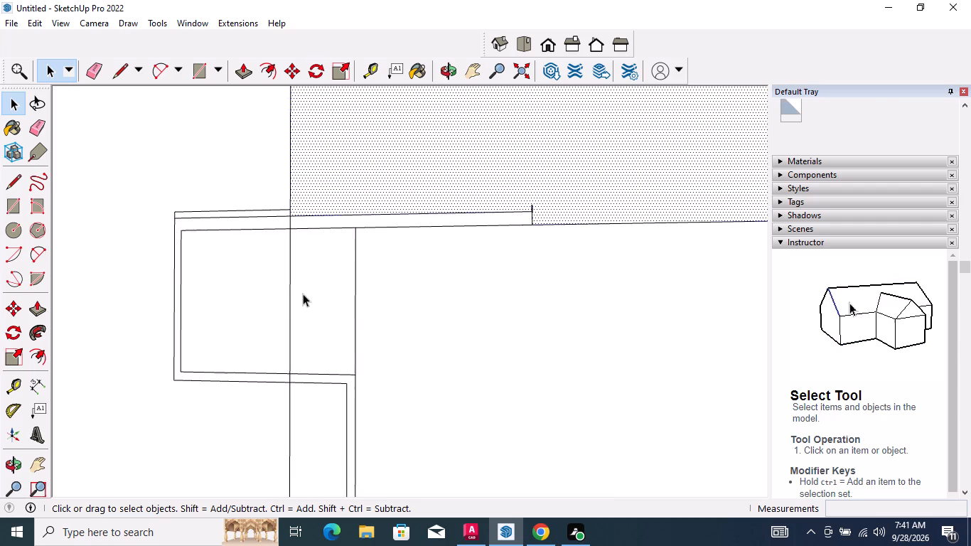
pyautogui.scroll(-5, 303, 294)
pyautogui.click(98, 240)
pyautogui.scroll(3, 289, 227)
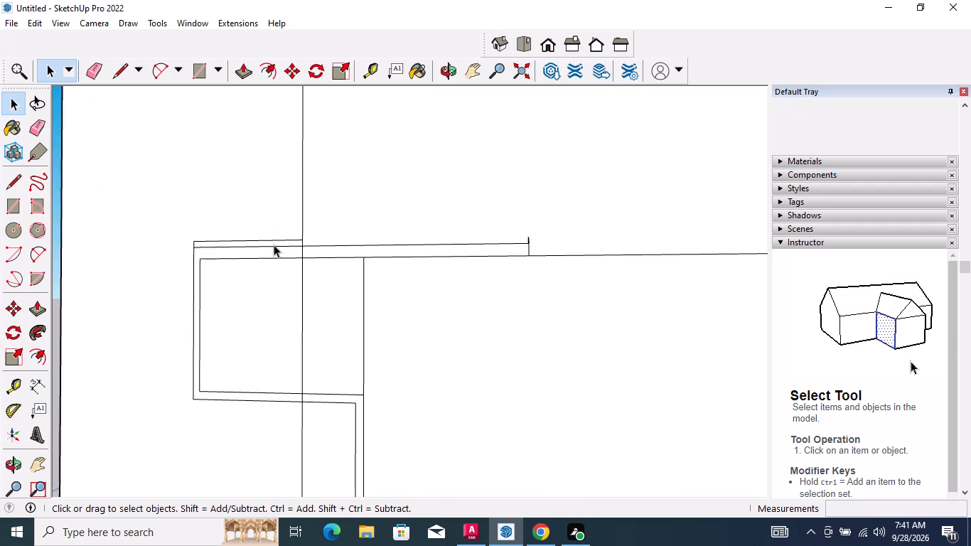
pyautogui.scroll(4, 276, 245)
pyautogui.click(279, 239)
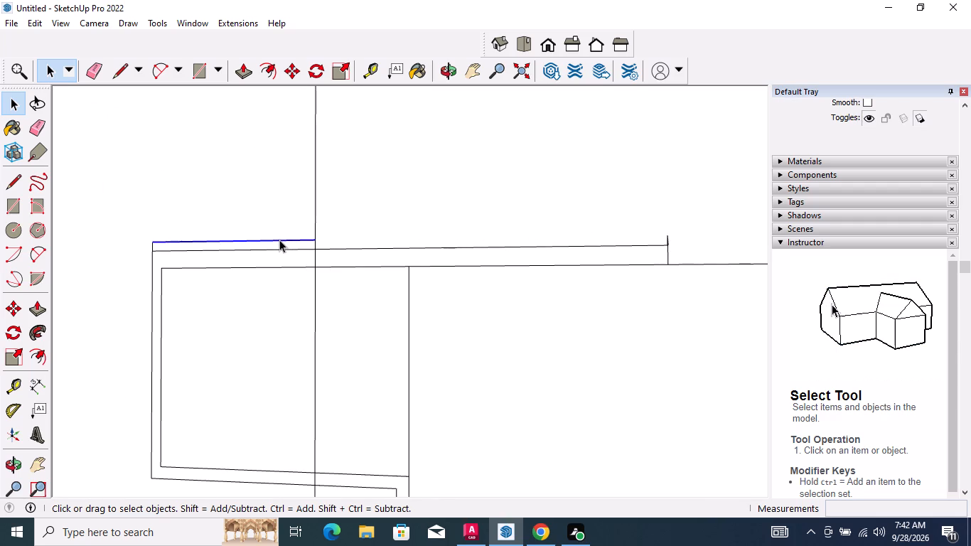
pyautogui.press('Delete')
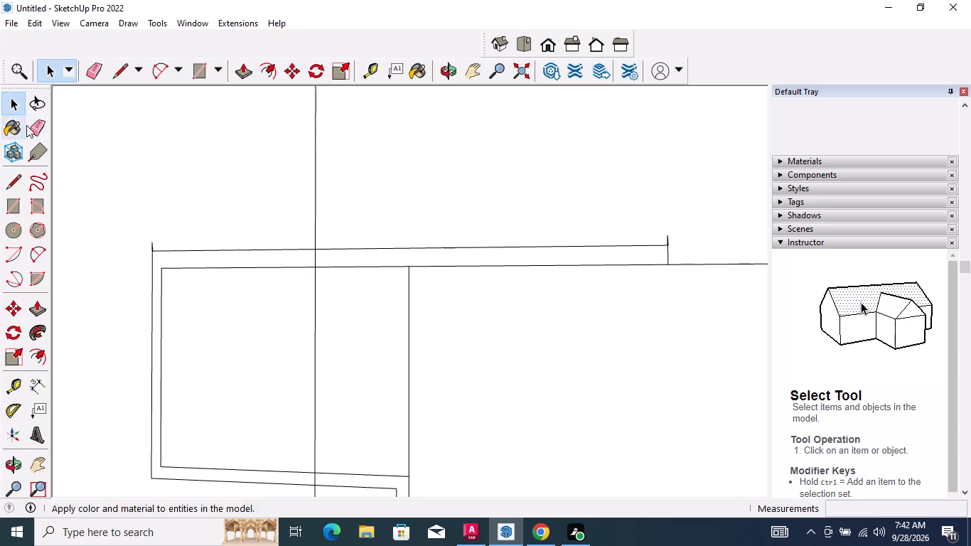
# Erase the two short leftover edge stubs projecting above the ends of the strip.
pyautogui.click(36, 127)
pyautogui.click(152, 246)
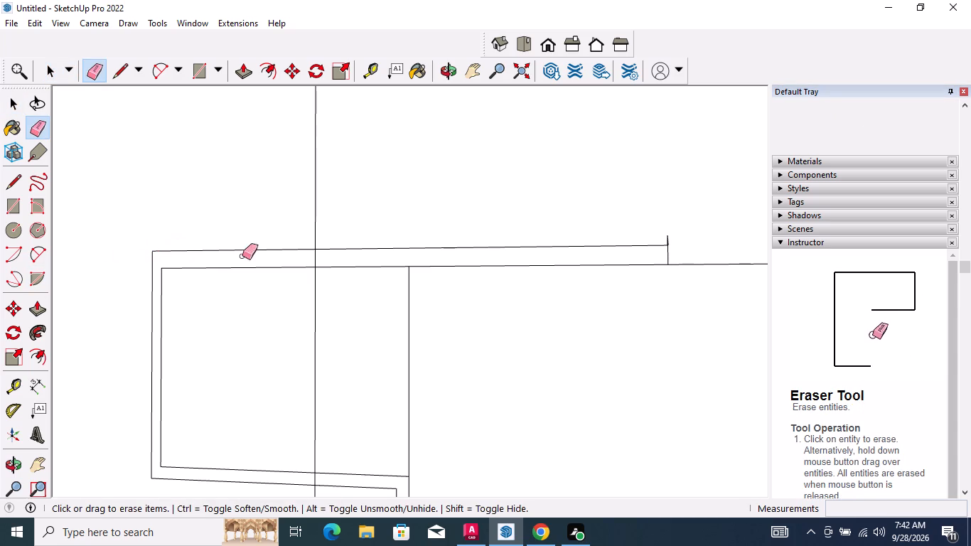
pyautogui.click(669, 238)
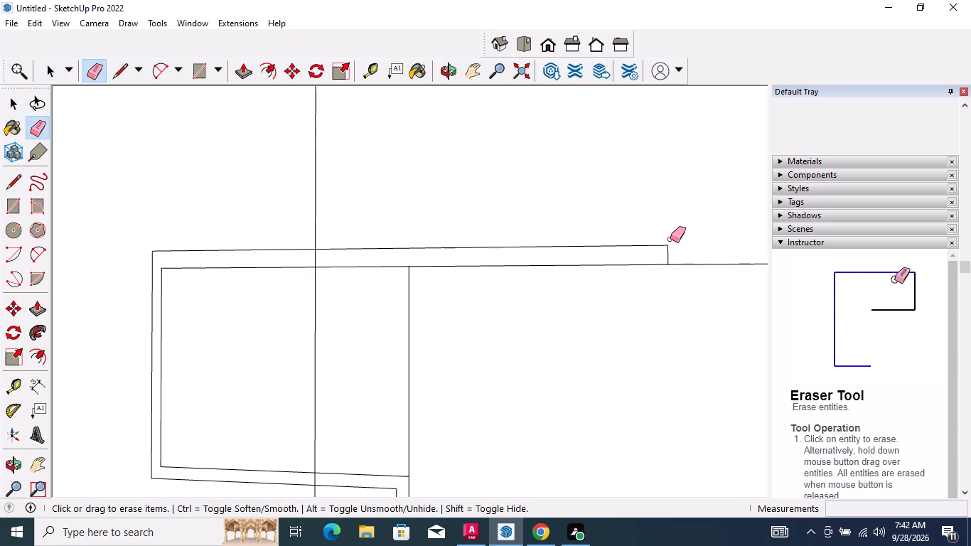
pyautogui.scroll(-12, 601, 215)
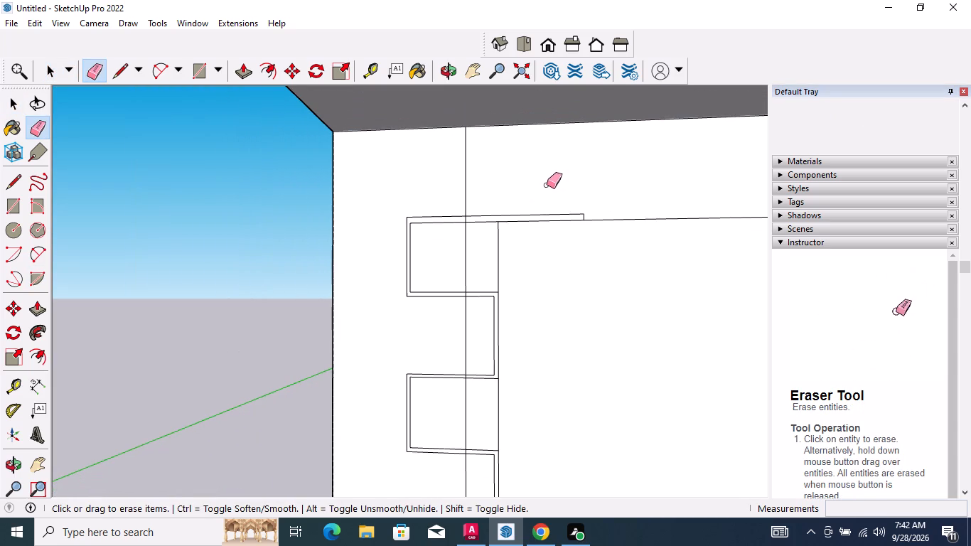
pyautogui.press('space')
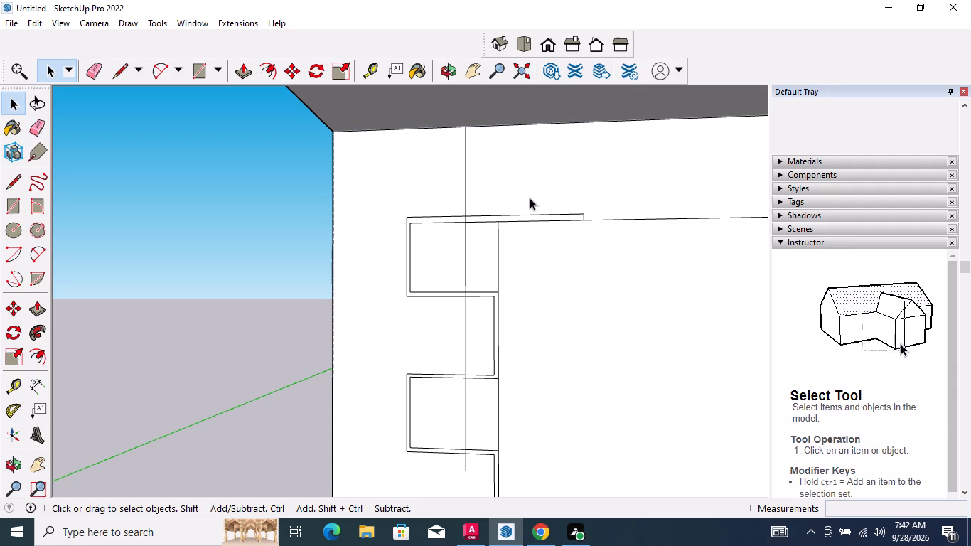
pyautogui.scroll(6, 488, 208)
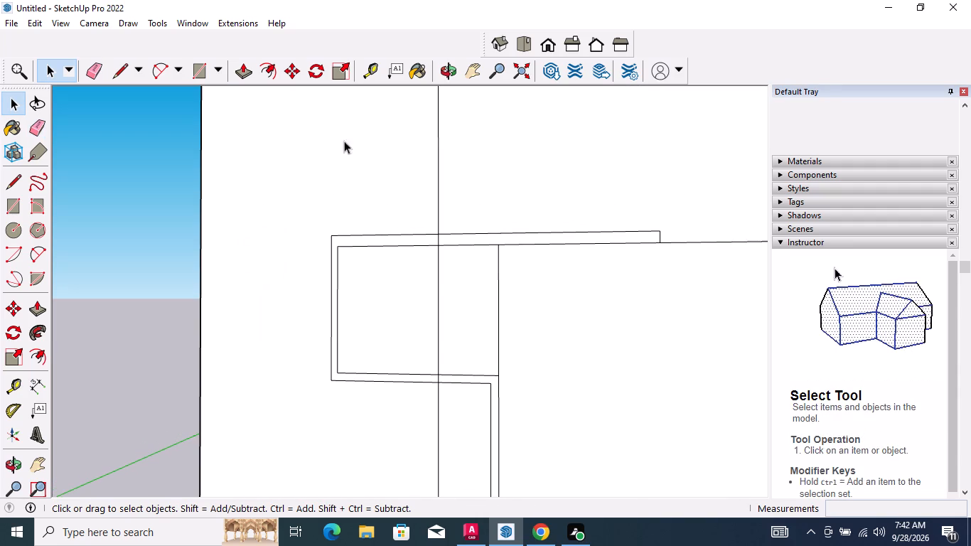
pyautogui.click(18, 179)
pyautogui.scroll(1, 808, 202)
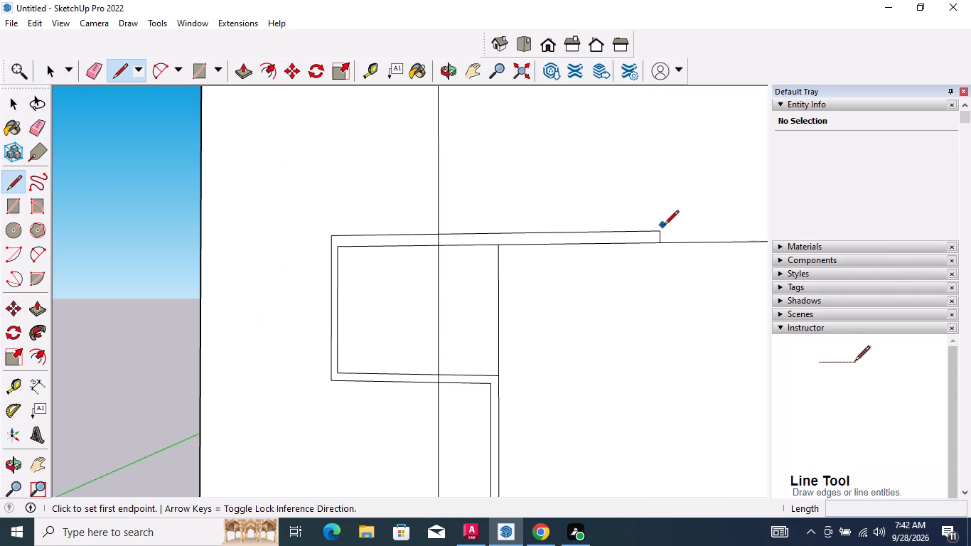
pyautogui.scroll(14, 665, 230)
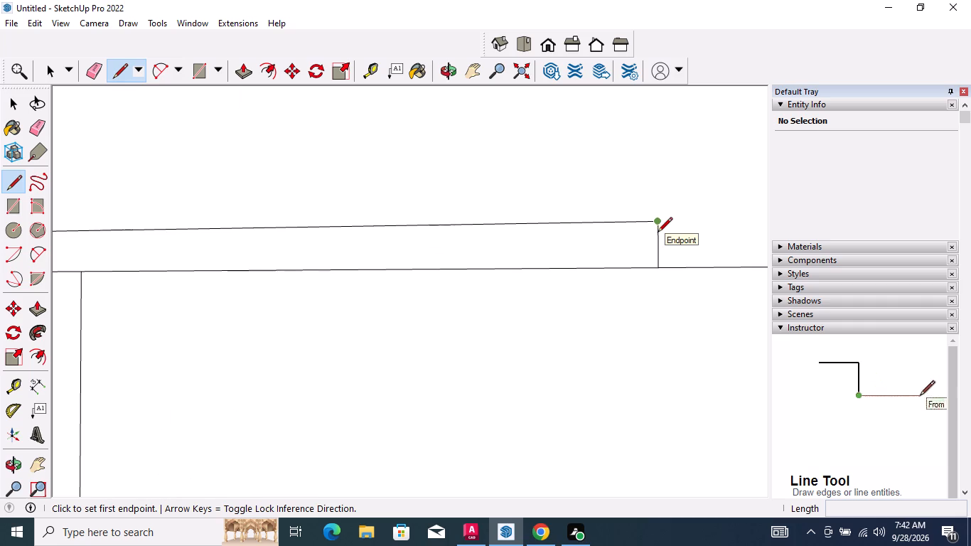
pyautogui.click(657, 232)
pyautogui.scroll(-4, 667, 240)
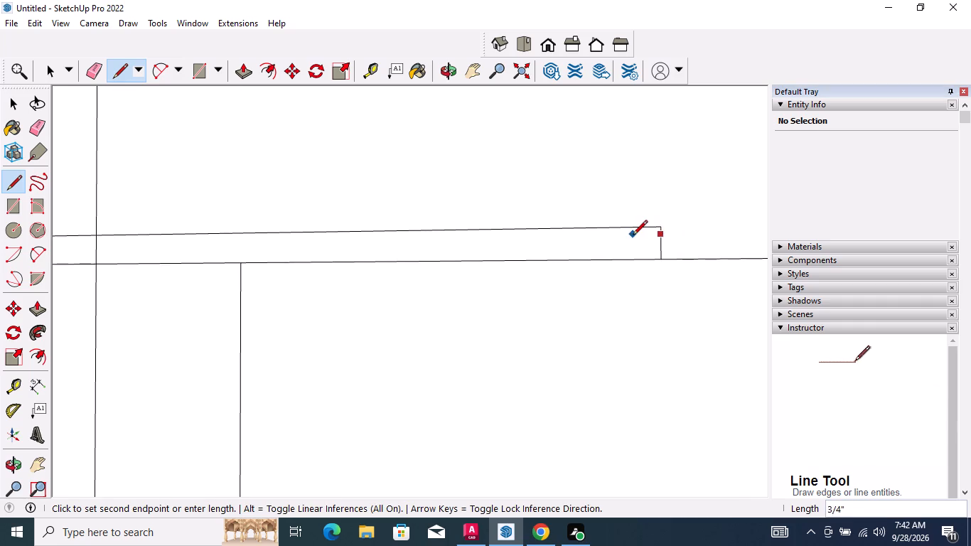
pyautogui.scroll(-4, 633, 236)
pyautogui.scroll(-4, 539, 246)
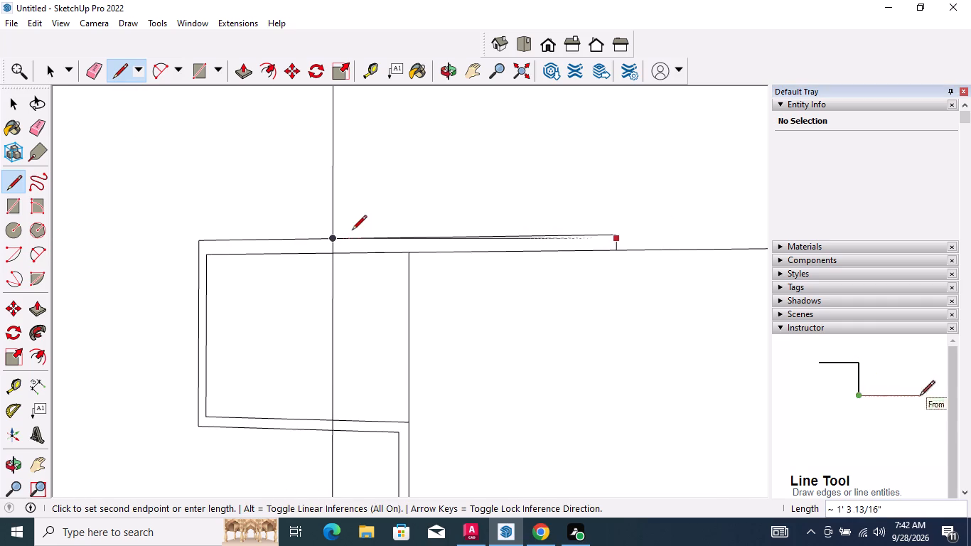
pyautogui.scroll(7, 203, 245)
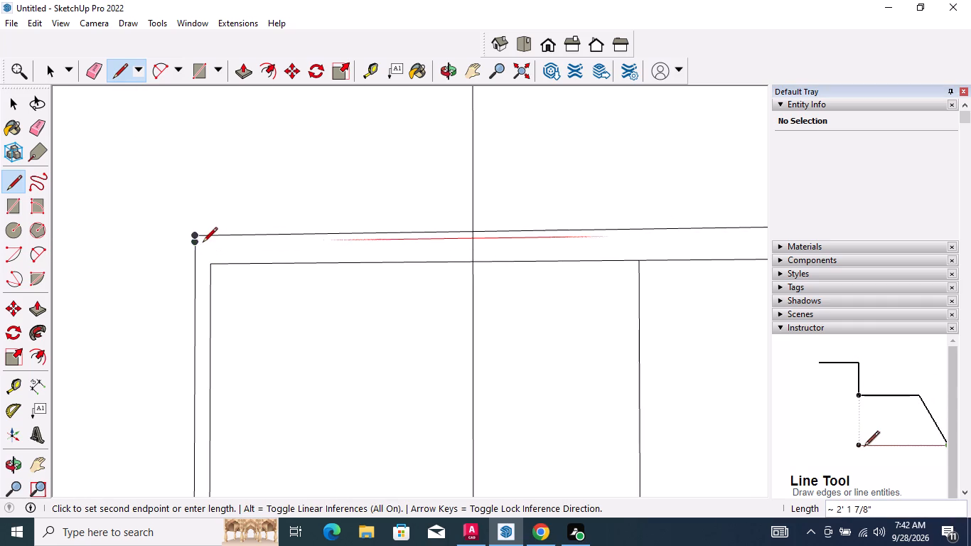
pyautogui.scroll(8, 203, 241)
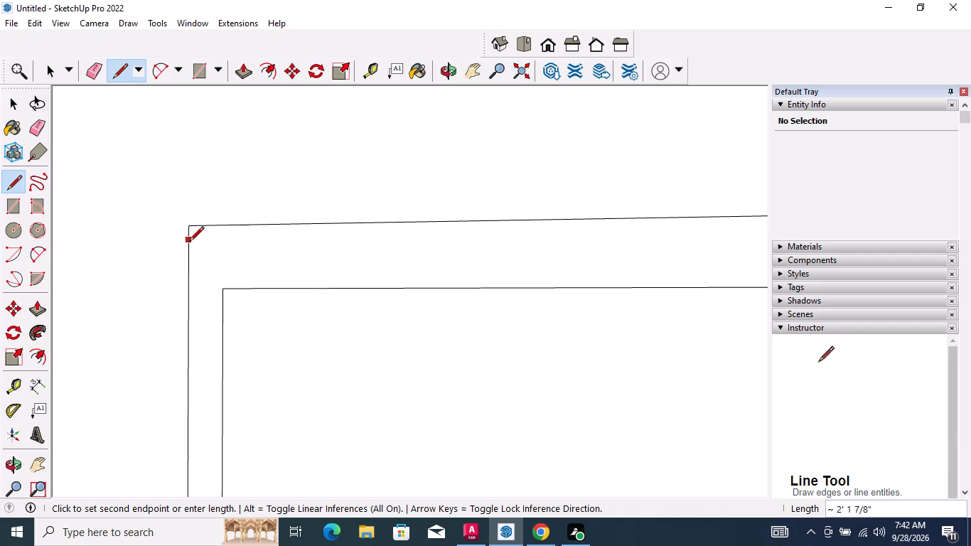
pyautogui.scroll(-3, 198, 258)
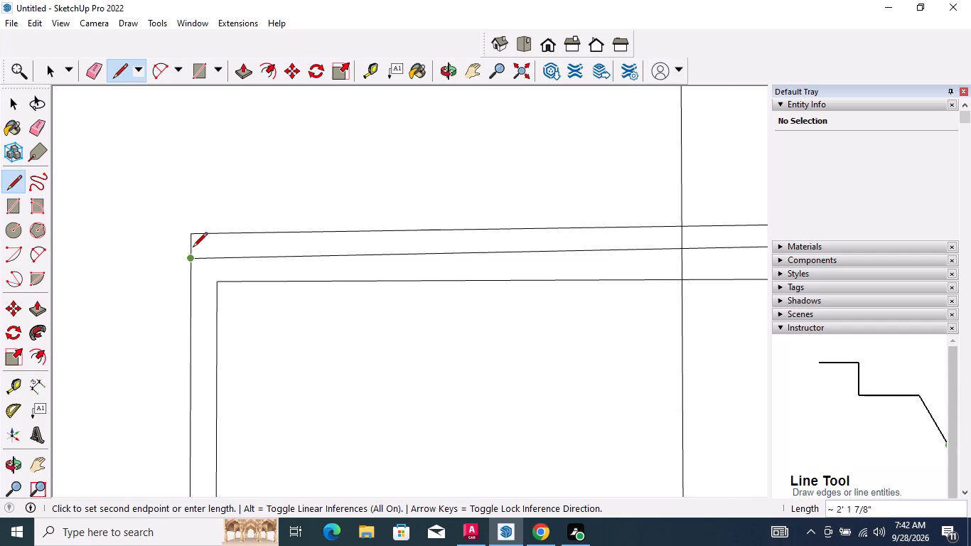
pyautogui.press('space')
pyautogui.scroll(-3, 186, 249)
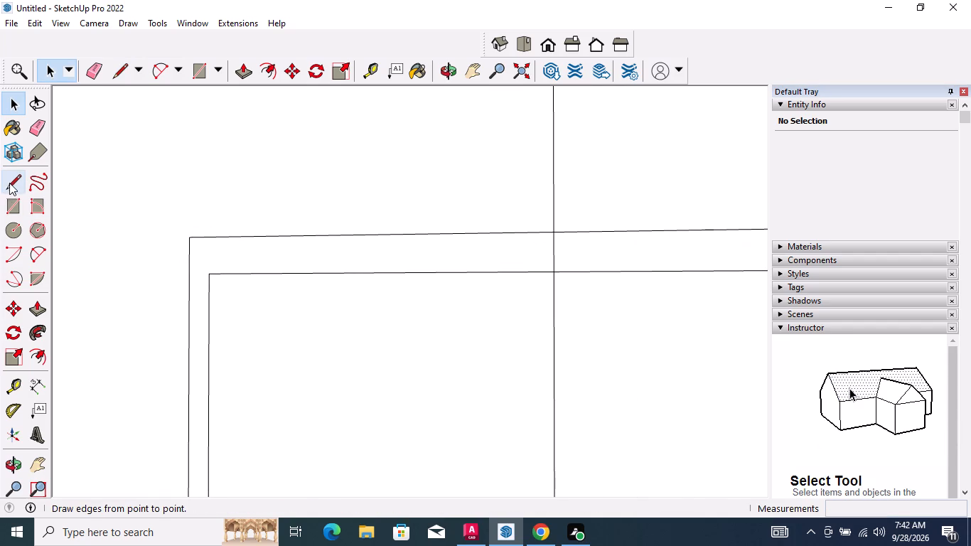
# Draw a line about 2' 1 7/8" long through the strip, from the border's outer side to the strip's far end.
pyautogui.moveTo(11, 183); pyautogui.dragTo(25, 190)
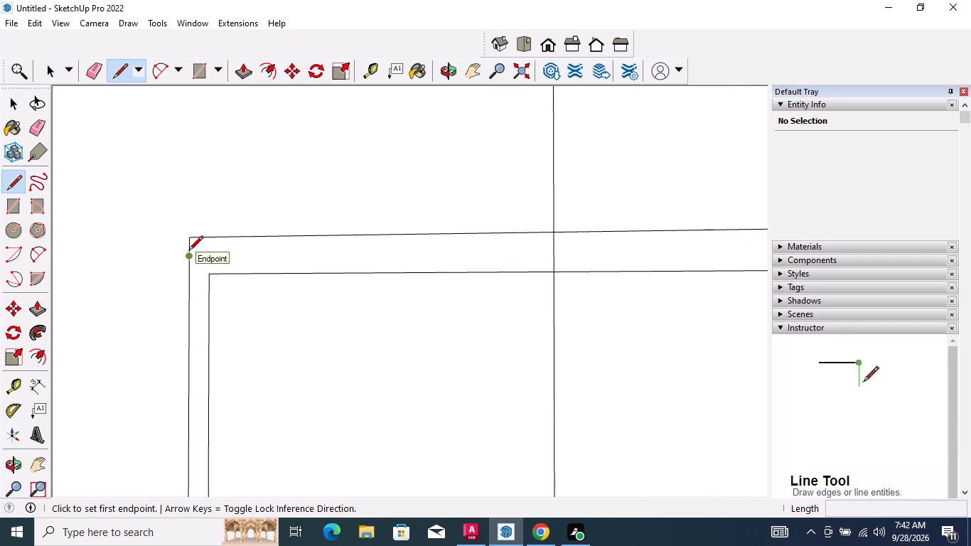
pyautogui.moveTo(191, 259); pyautogui.dragTo(203, 258)
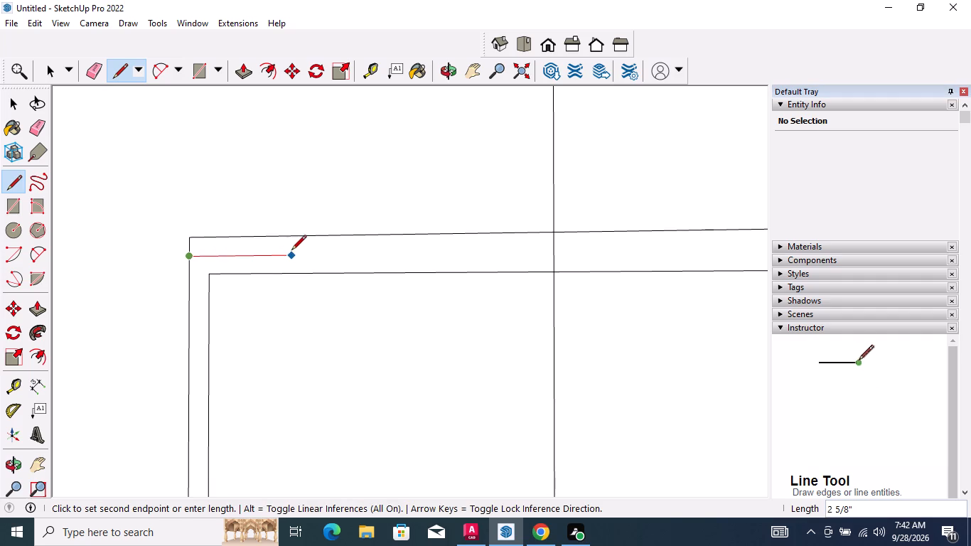
pyautogui.scroll(-13, 291, 251)
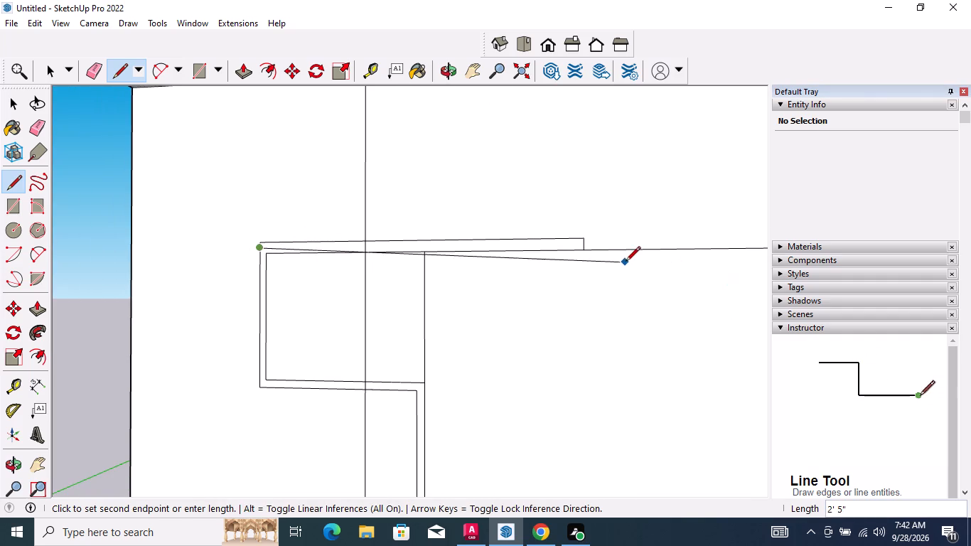
pyautogui.scroll(7, 590, 252)
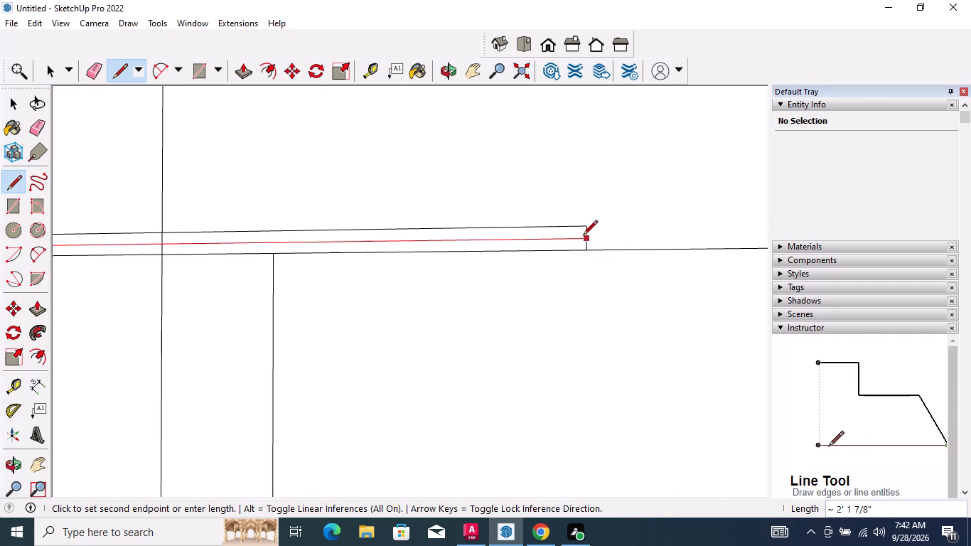
pyautogui.click(585, 241)
pyautogui.press('space')
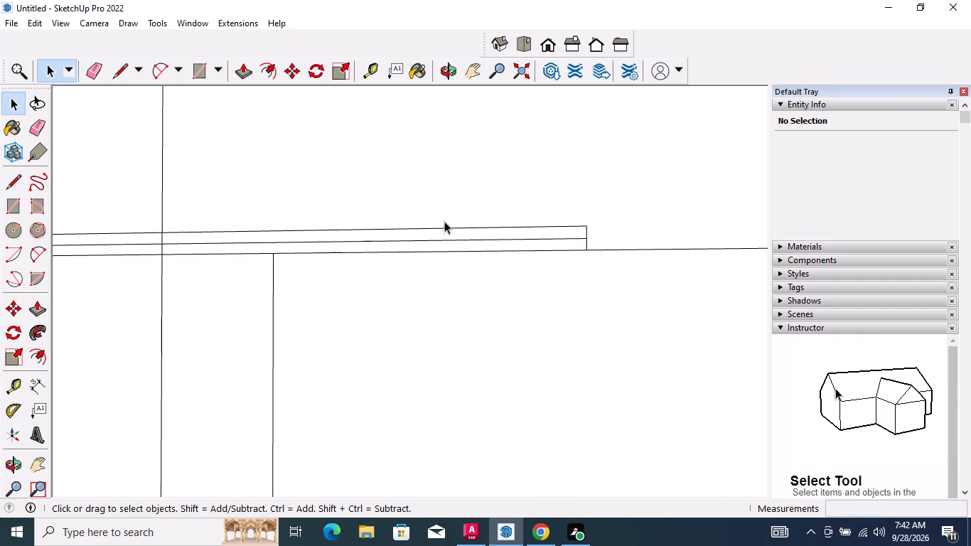
# Delete both segments of the strip's uppermost edge above the upper side box, on either side of the vertical line crossing it.
pyautogui.click(404, 227)
pyautogui.press('Delete')
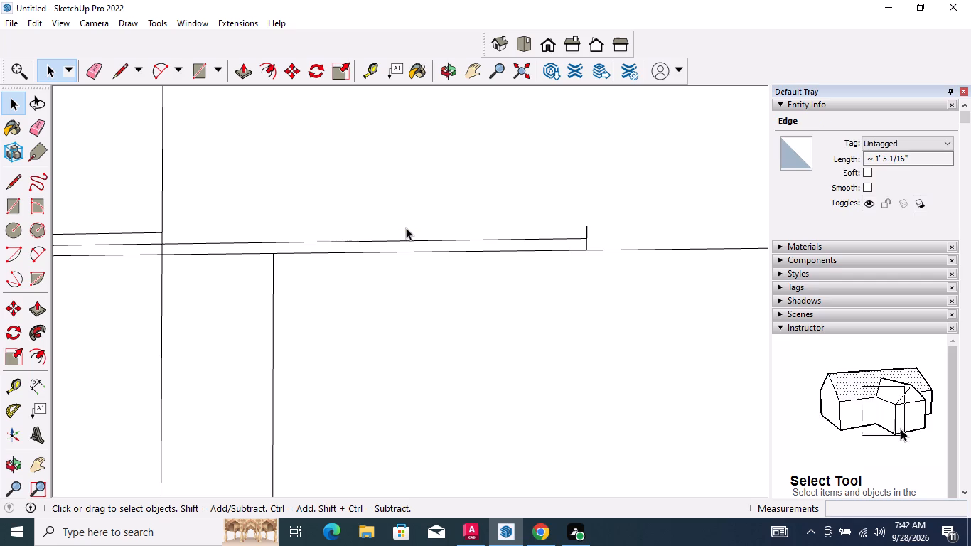
pyautogui.scroll(-4, 471, 209)
pyautogui.scroll(2, 114, 230)
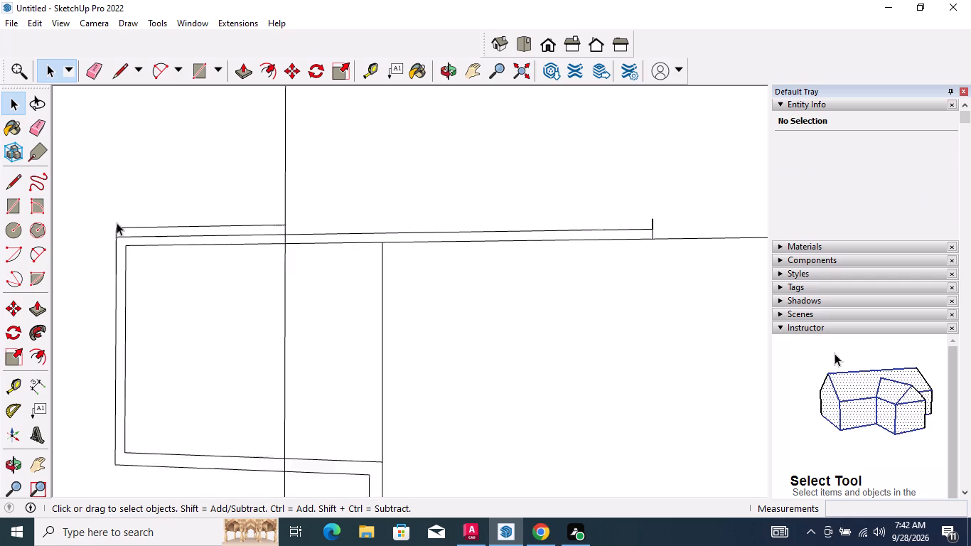
pyautogui.scroll(3, 117, 223)
pyautogui.click(122, 230)
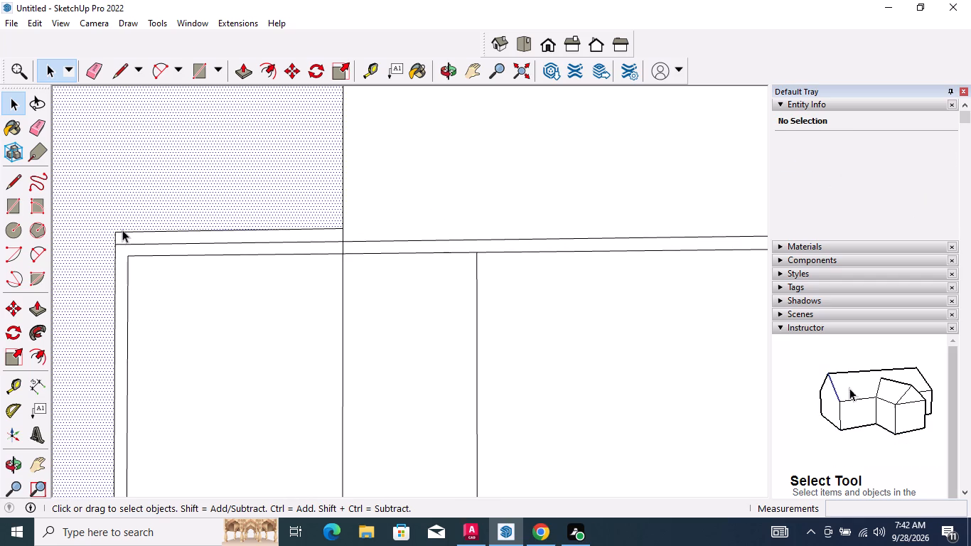
pyautogui.scroll(-9, 485, 321)
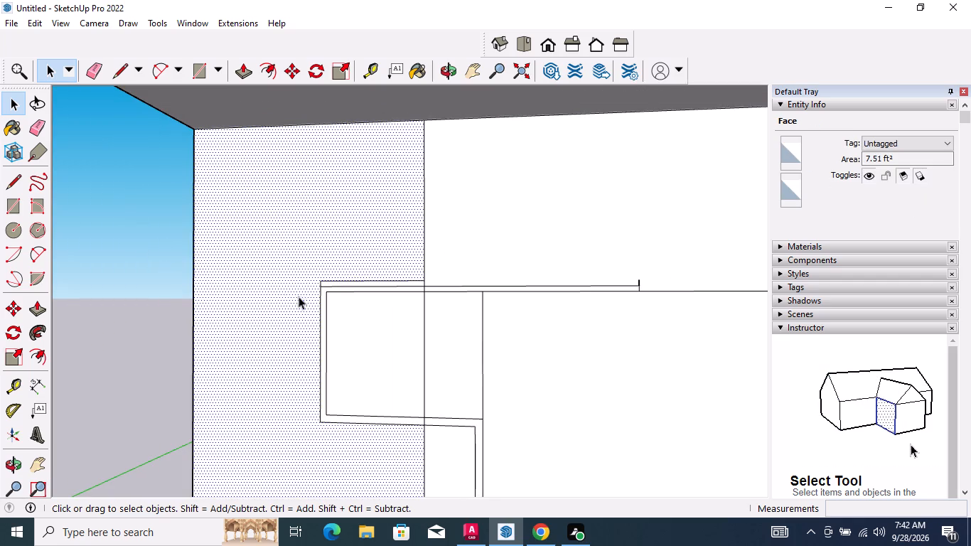
pyautogui.click(178, 284)
pyautogui.scroll(7, 351, 278)
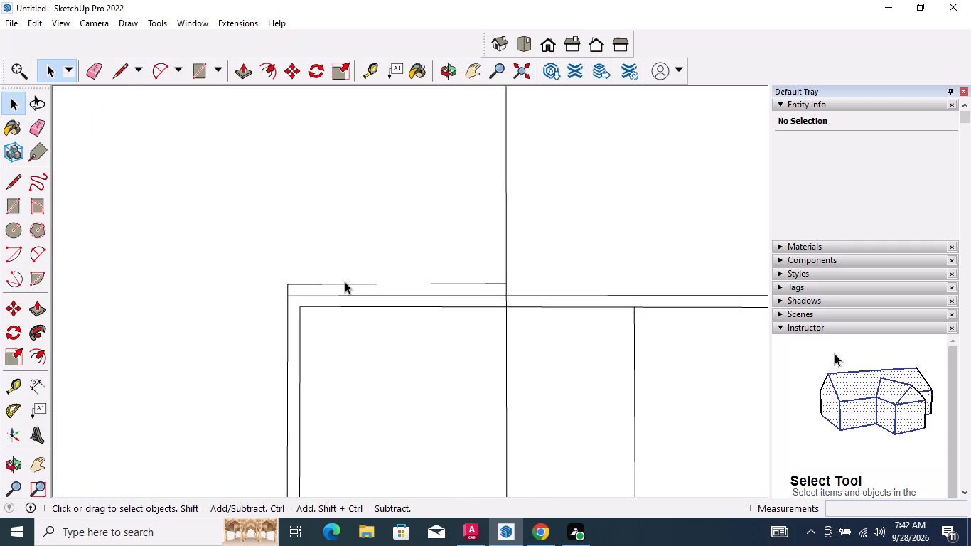
pyautogui.click(344, 284)
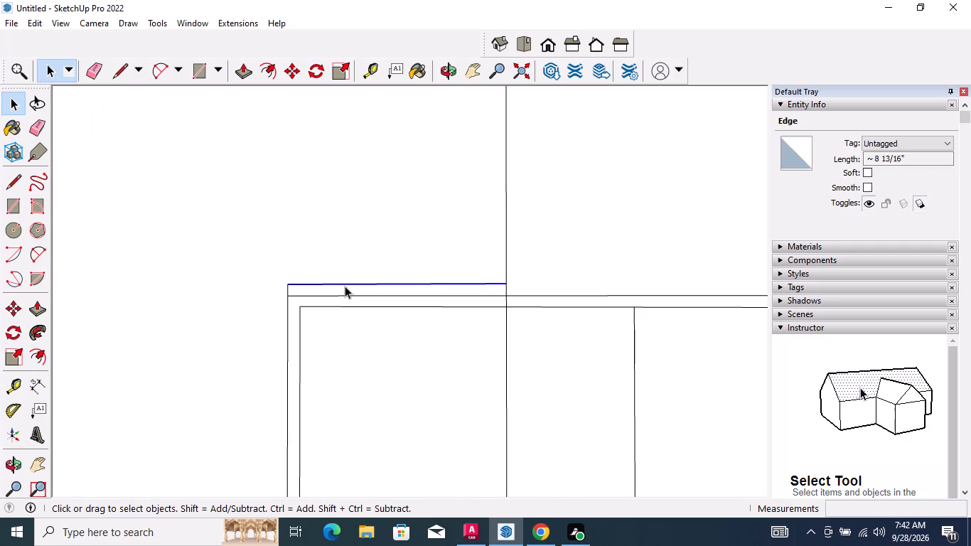
pyautogui.press('Delete')
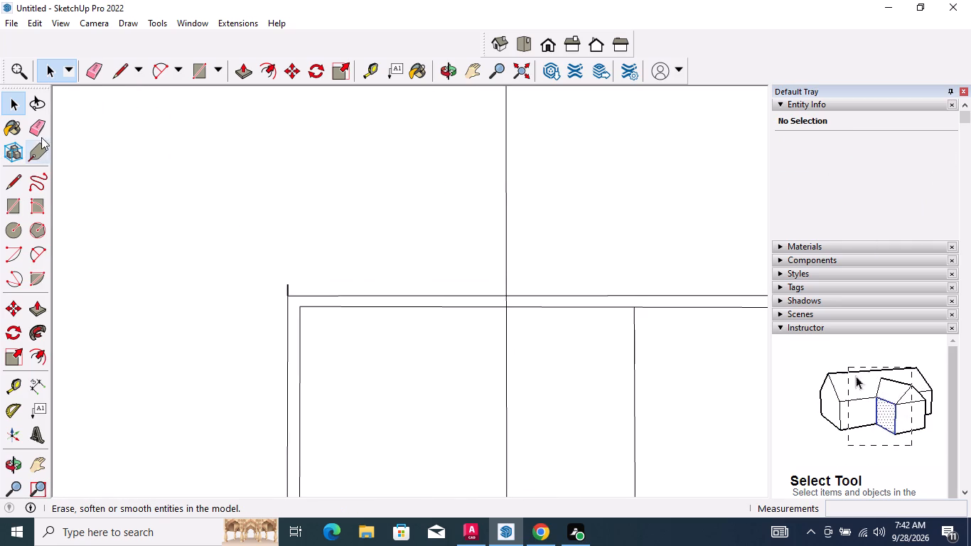
# Erase the two short leftover edge stubs projecting above the two ends of the border's top strip.
pyautogui.click(42, 130)
pyautogui.scroll(2, 252, 269)
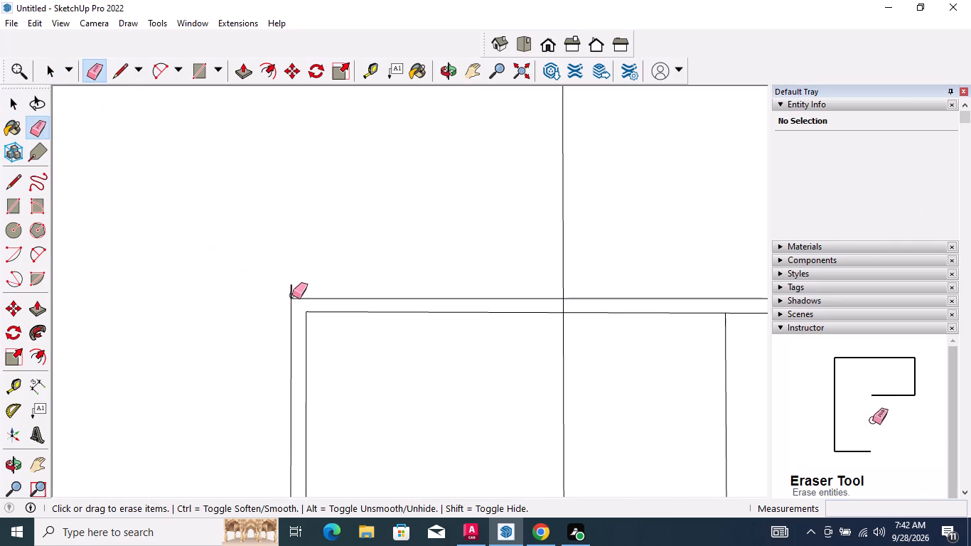
pyautogui.click(292, 289)
pyautogui.scroll(-8, 188, 294)
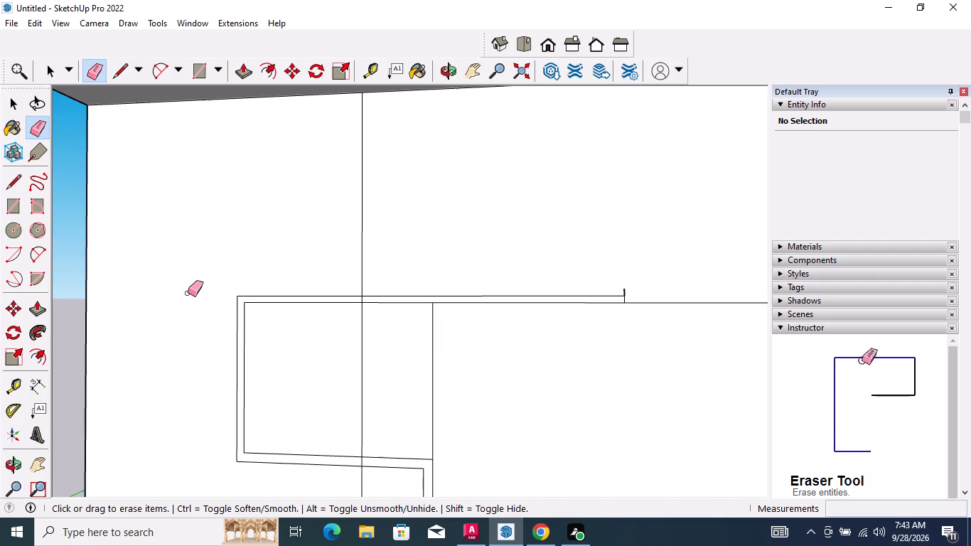
pyautogui.click(624, 291)
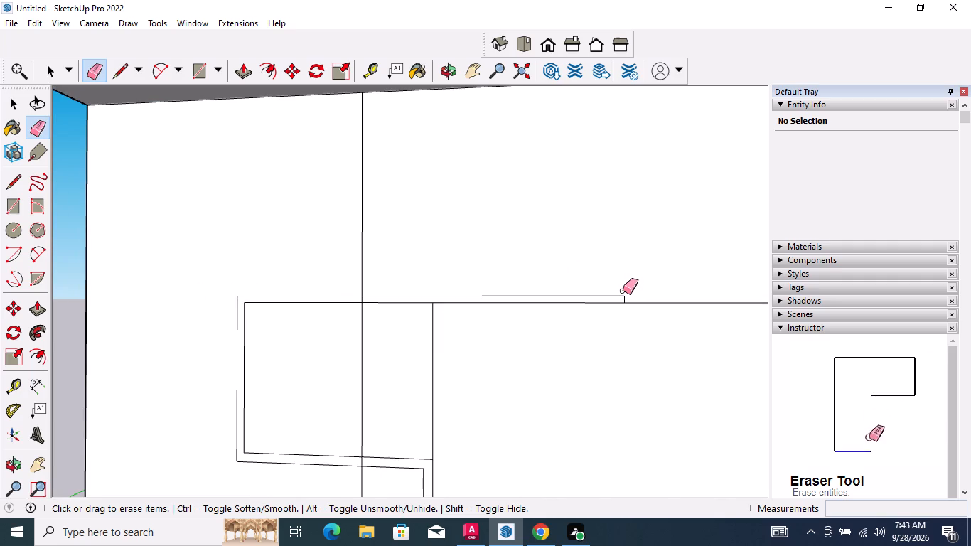
pyautogui.scroll(-2, 400, 238)
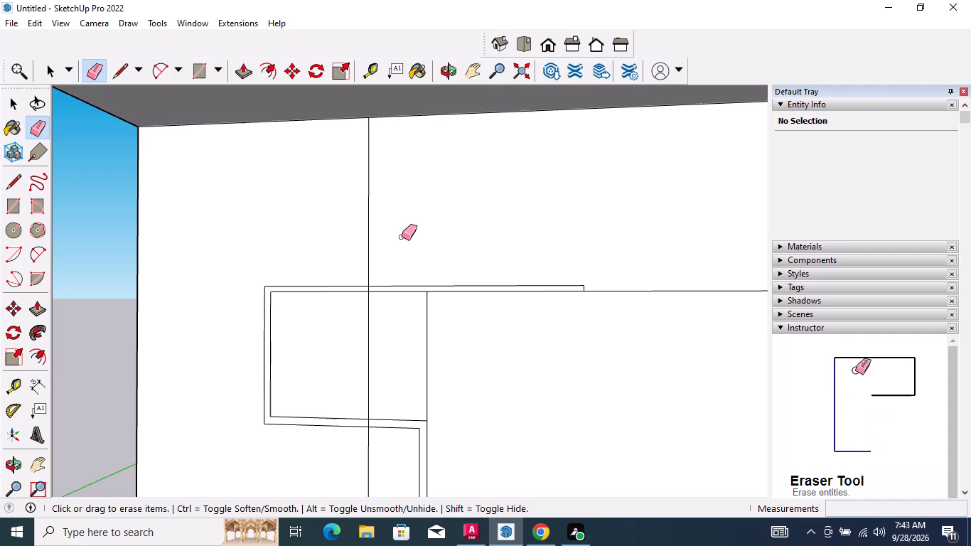
pyautogui.press('Escape')
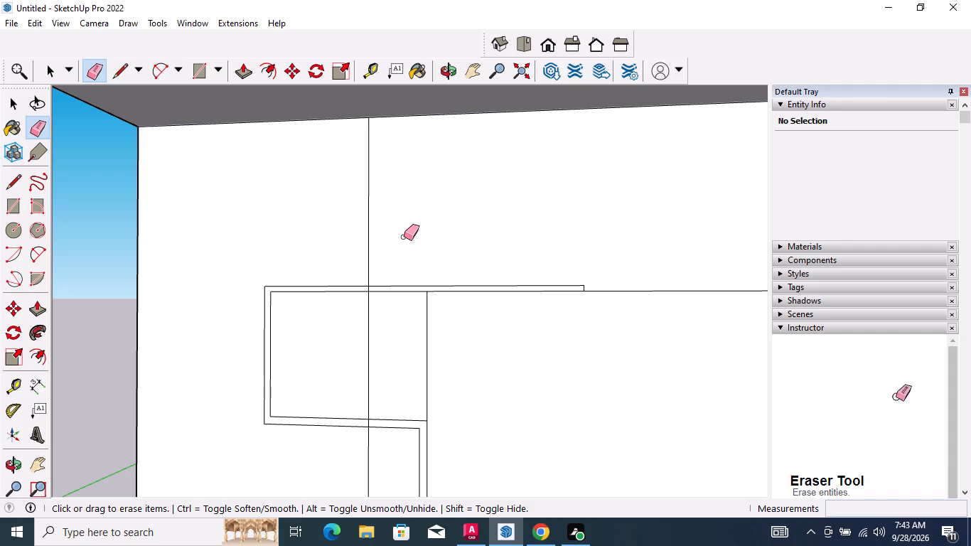
pyautogui.press('space')
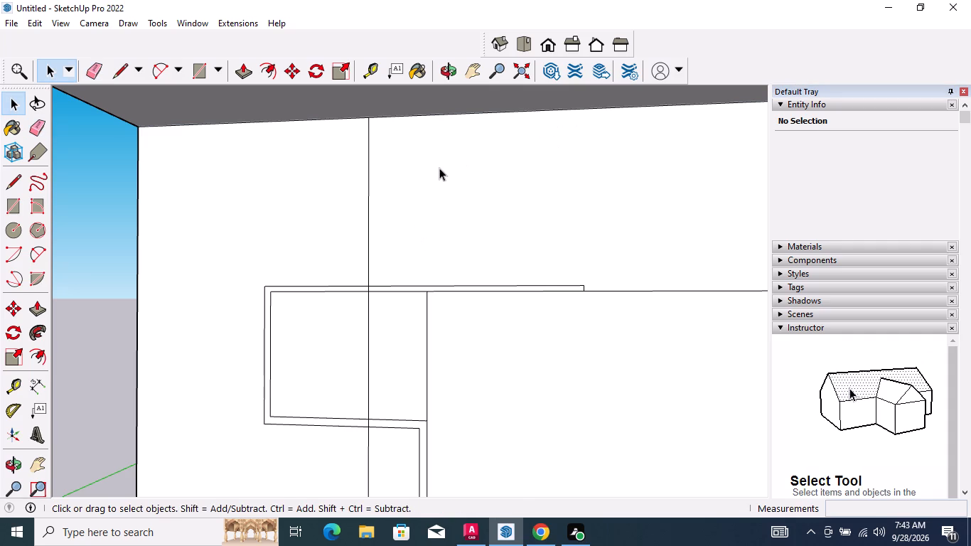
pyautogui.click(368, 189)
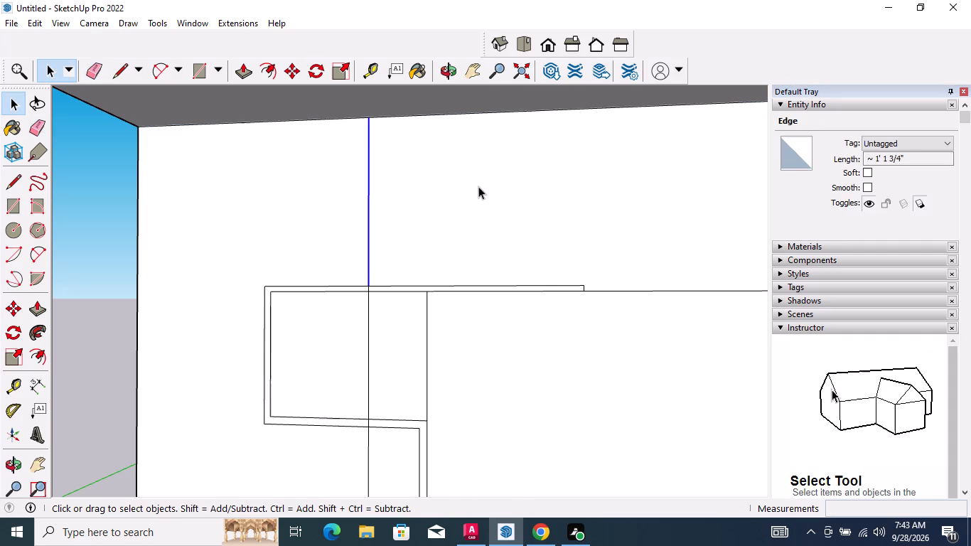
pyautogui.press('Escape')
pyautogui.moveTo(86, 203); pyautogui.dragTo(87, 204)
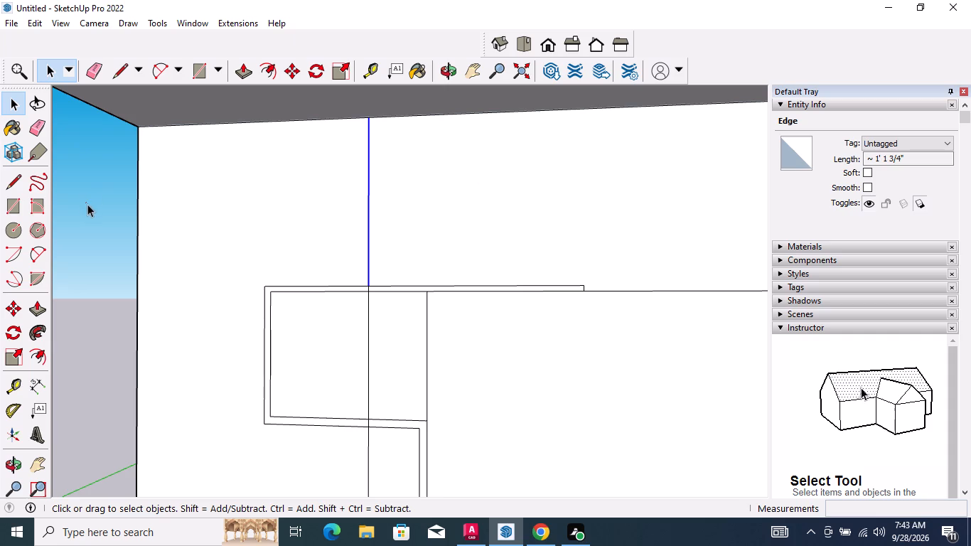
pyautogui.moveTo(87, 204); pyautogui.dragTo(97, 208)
# Erase the short pieces of the long vertical line that cross the border above and below the upper side box.
pyautogui.scroll(9, 381, 309)
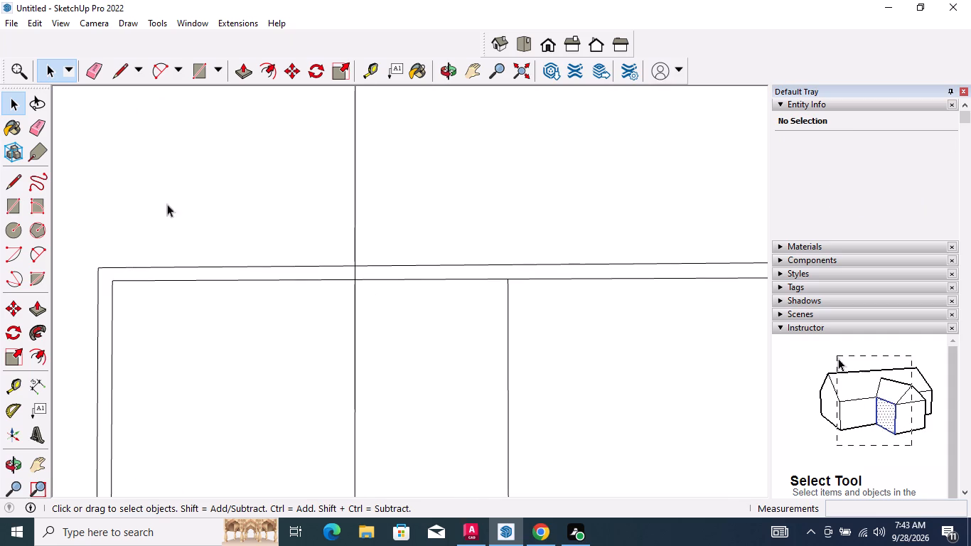
pyautogui.click(38, 129)
pyautogui.scroll(3, 334, 294)
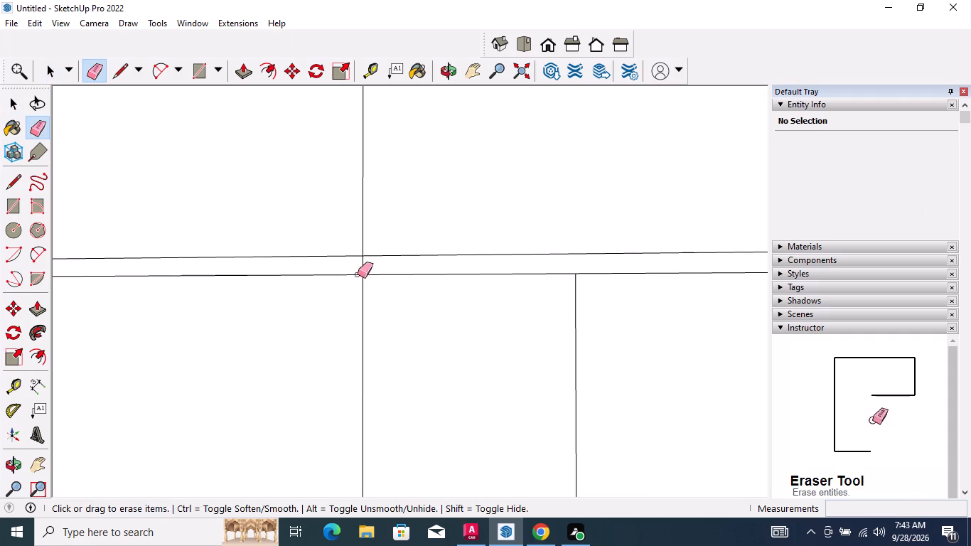
pyautogui.click(363, 266)
pyautogui.scroll(-4, 392, 223)
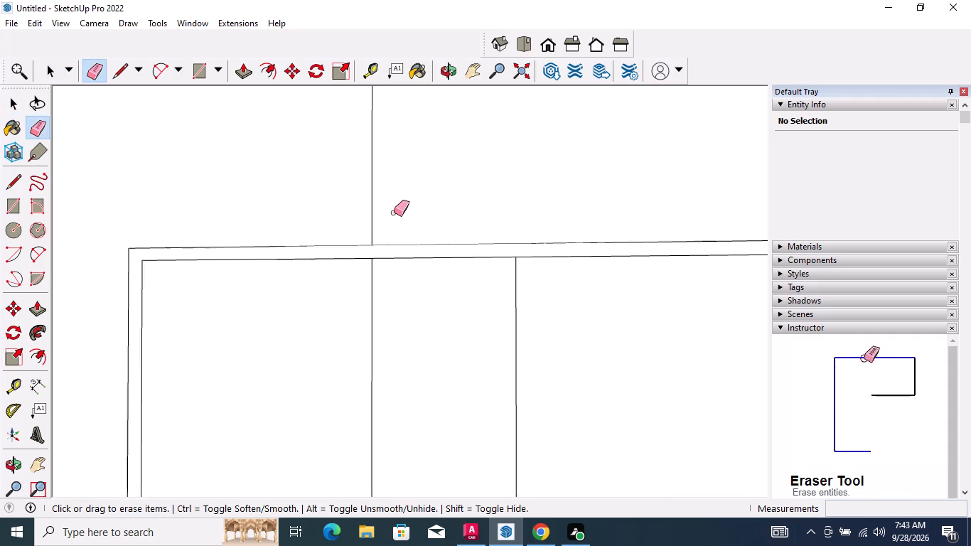
pyautogui.scroll(-8, 397, 209)
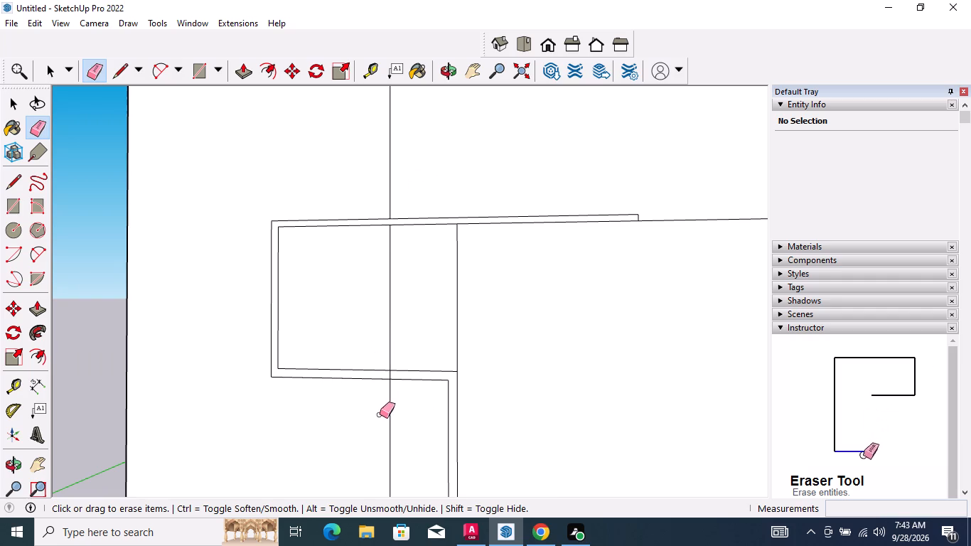
pyautogui.scroll(5, 390, 407)
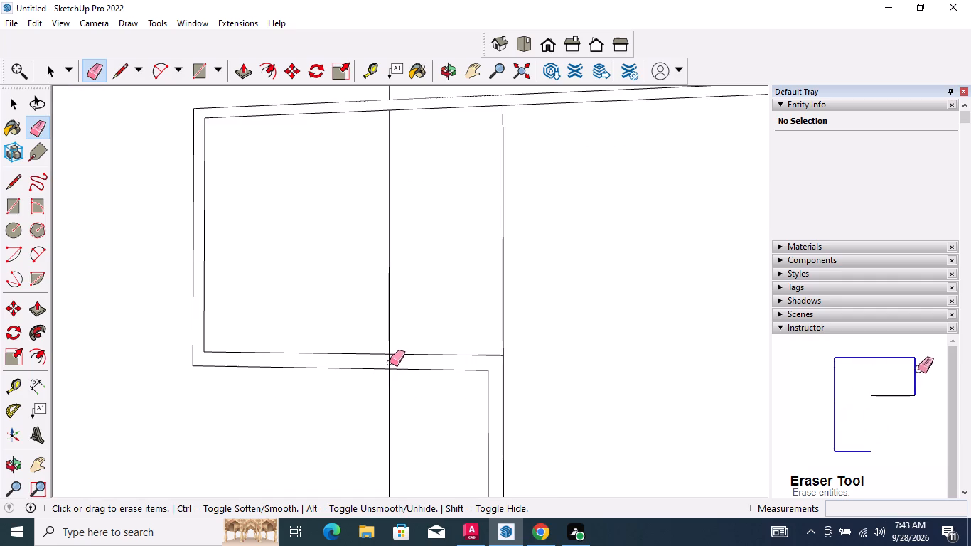
pyautogui.click(390, 363)
# Erase the short pieces of the long vertical line that cross the border above and below the lower side box.
pyautogui.scroll(-8, 440, 259)
pyautogui.scroll(-2, 446, 189)
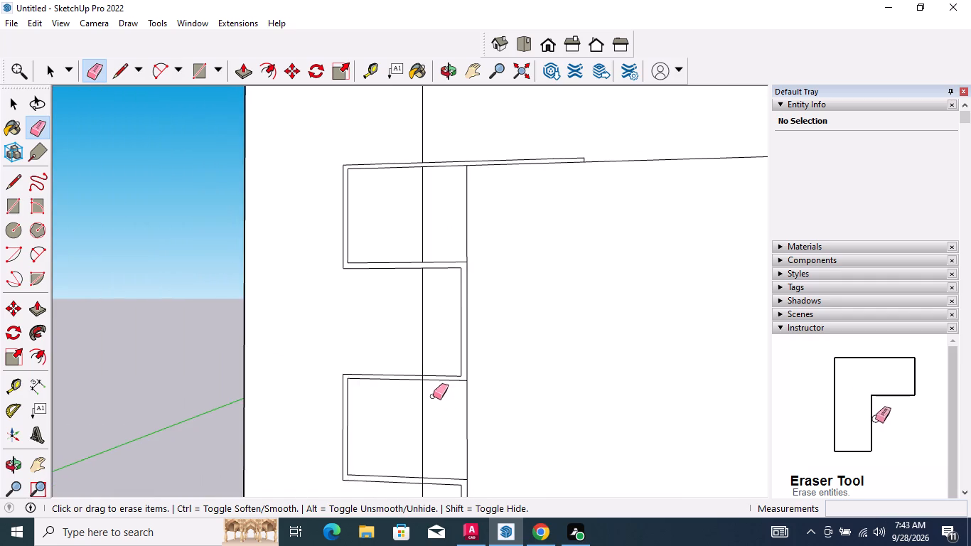
pyautogui.scroll(16, 433, 395)
pyautogui.click(413, 367)
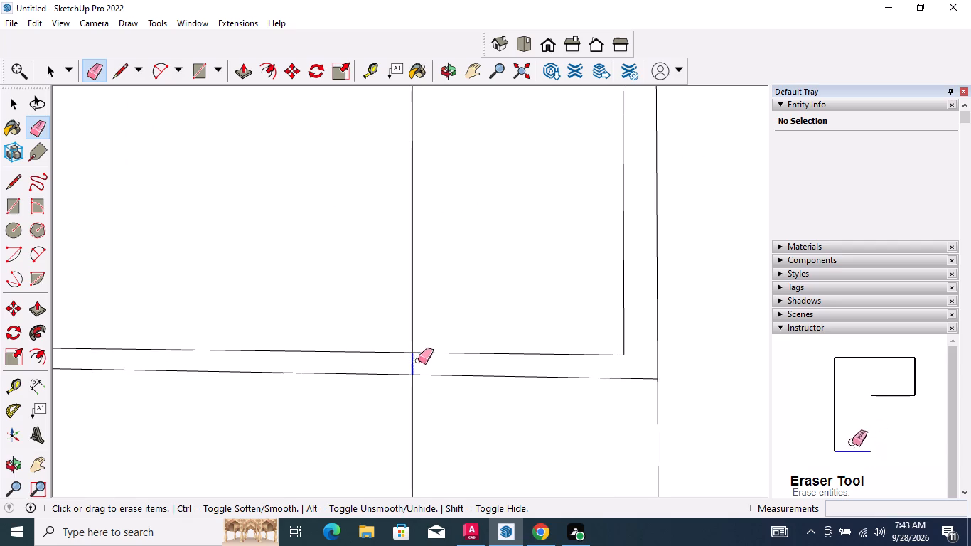
pyautogui.scroll(-16, 440, 306)
pyautogui.scroll(3, 434, 386)
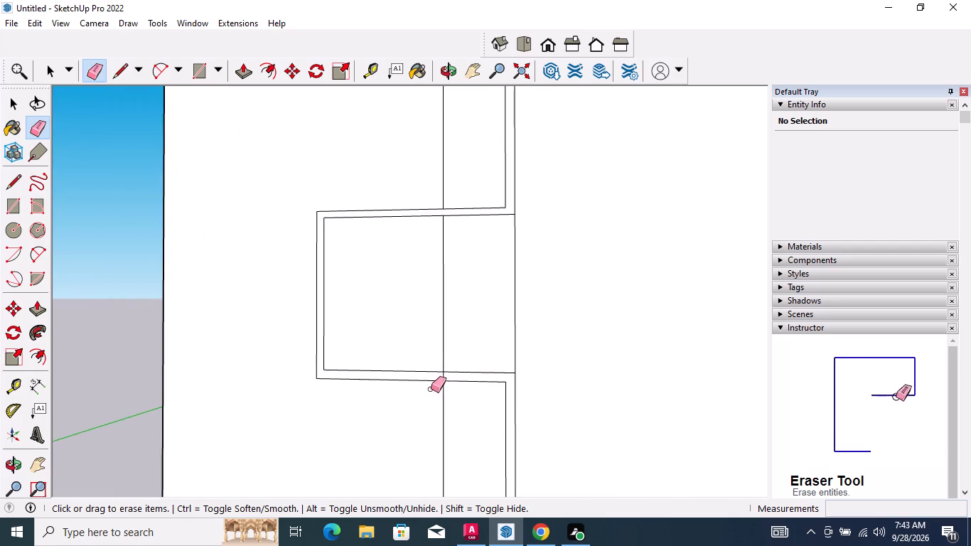
pyautogui.scroll(5, 453, 365)
pyautogui.click(437, 385)
pyautogui.scroll(-2, 457, 299)
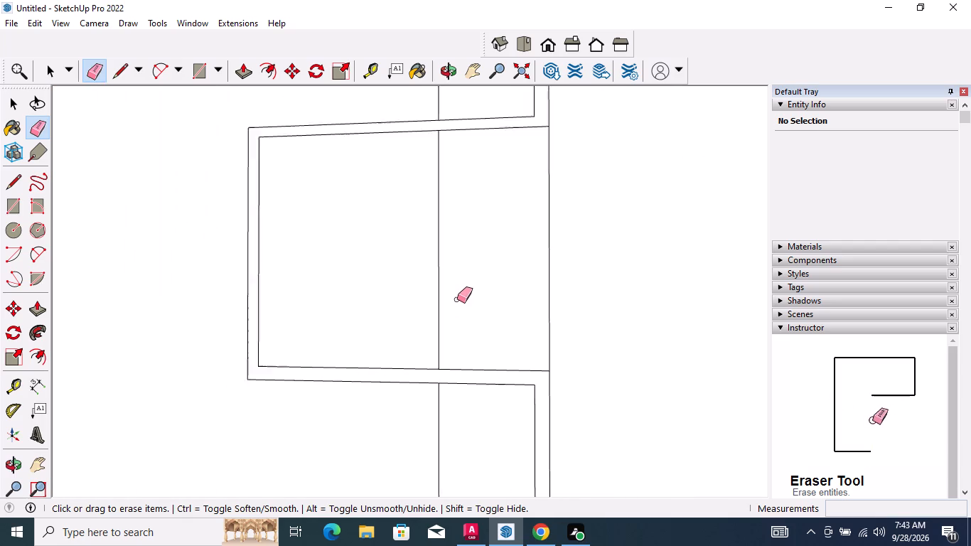
pyautogui.scroll(-15, 457, 299)
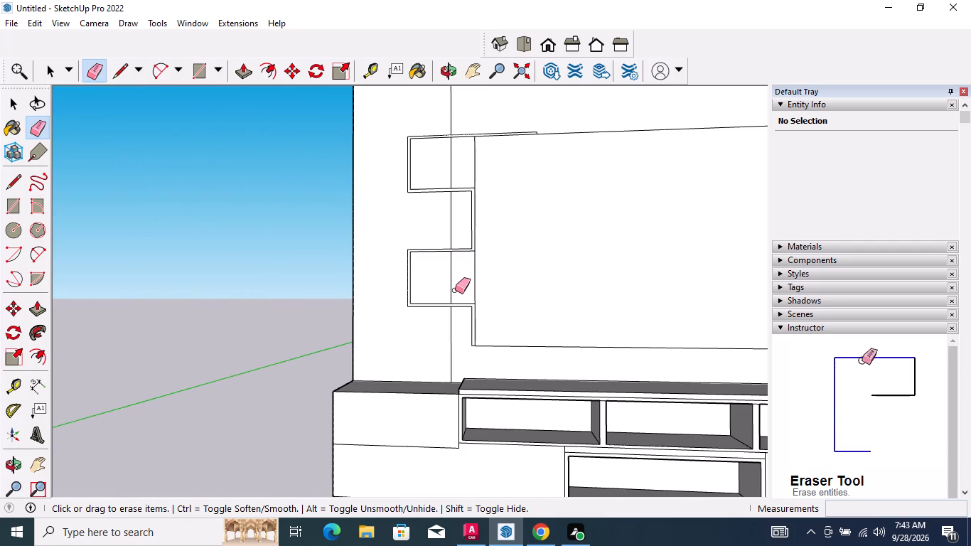
pyautogui.press('space')
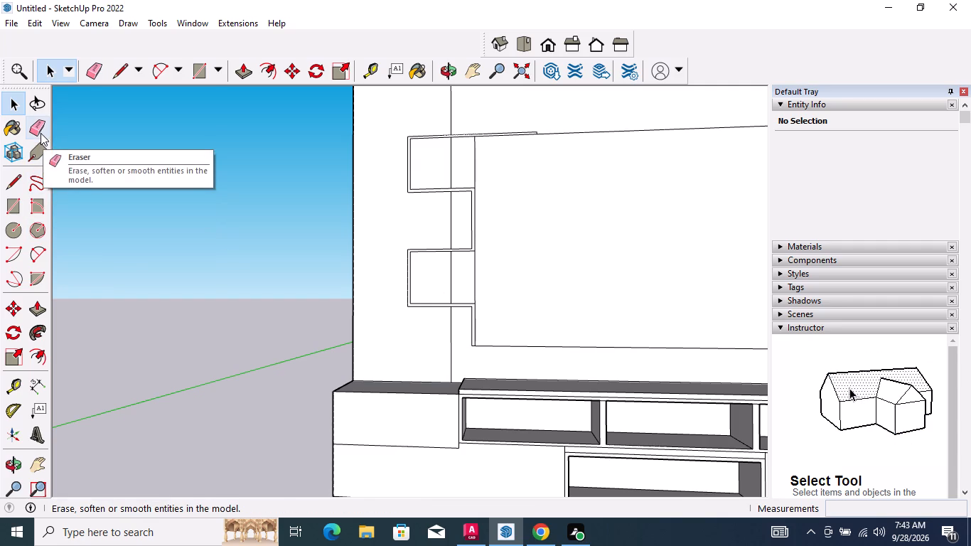
# Push/Pull the narrow stepped border face around the side boxes outward from the back slab by about 6 3/8".
pyautogui.click(36, 308)
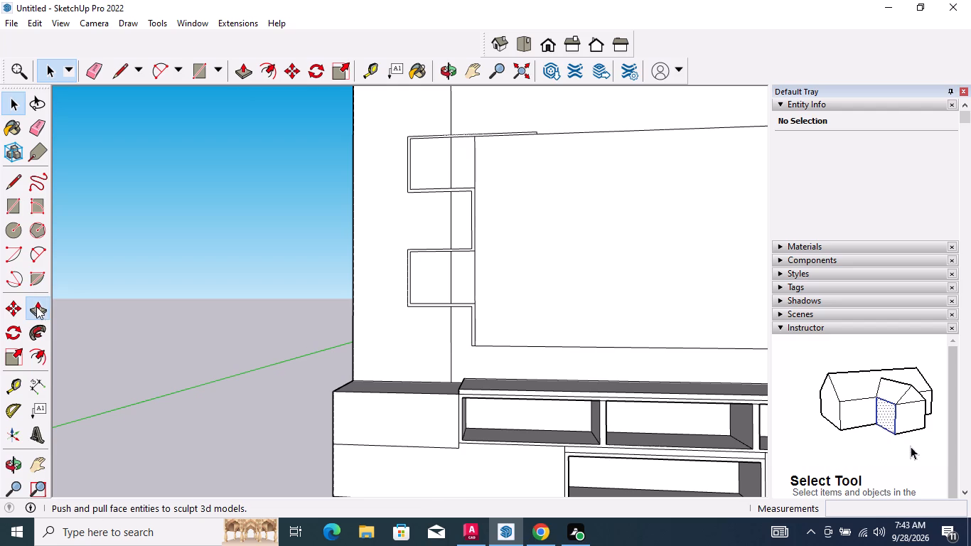
pyautogui.scroll(3, 440, 292)
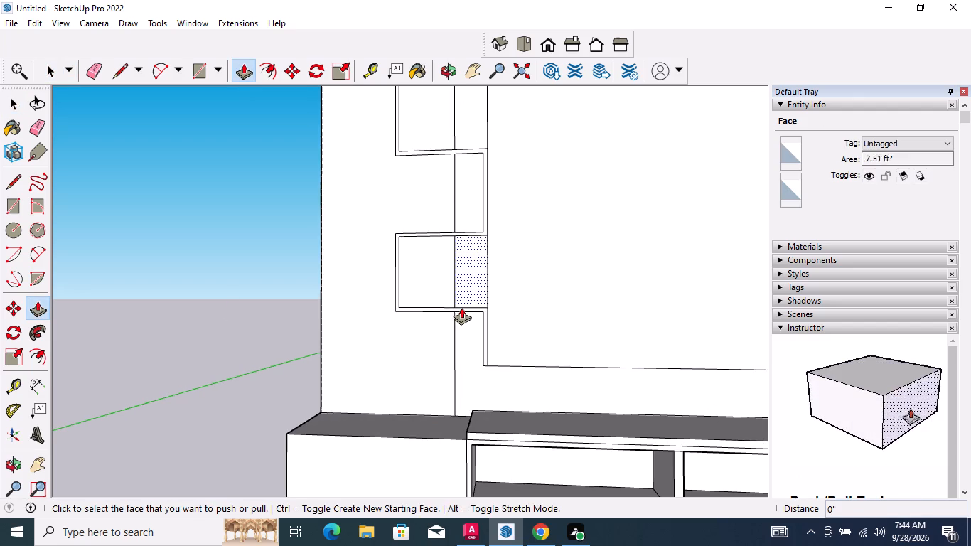
pyautogui.scroll(3, 452, 306)
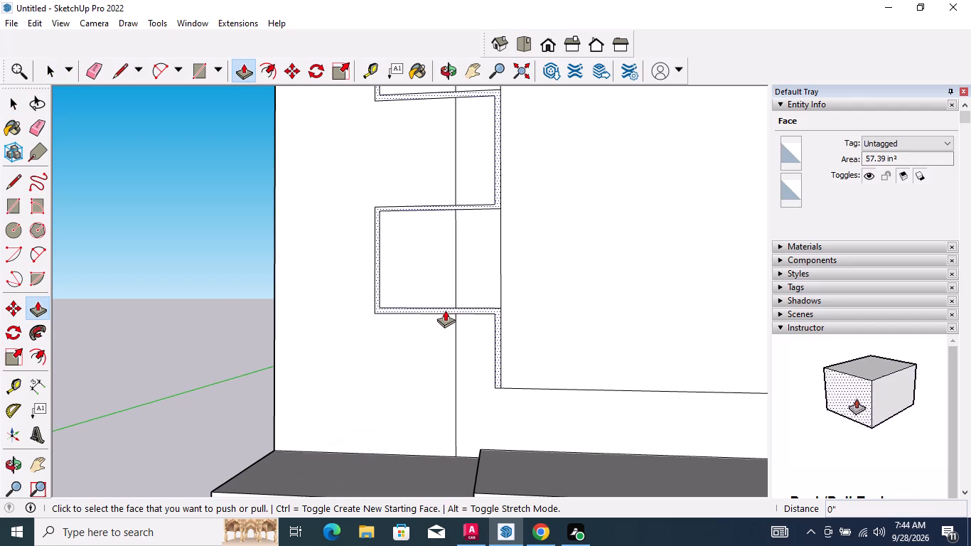
pyautogui.click(445, 309)
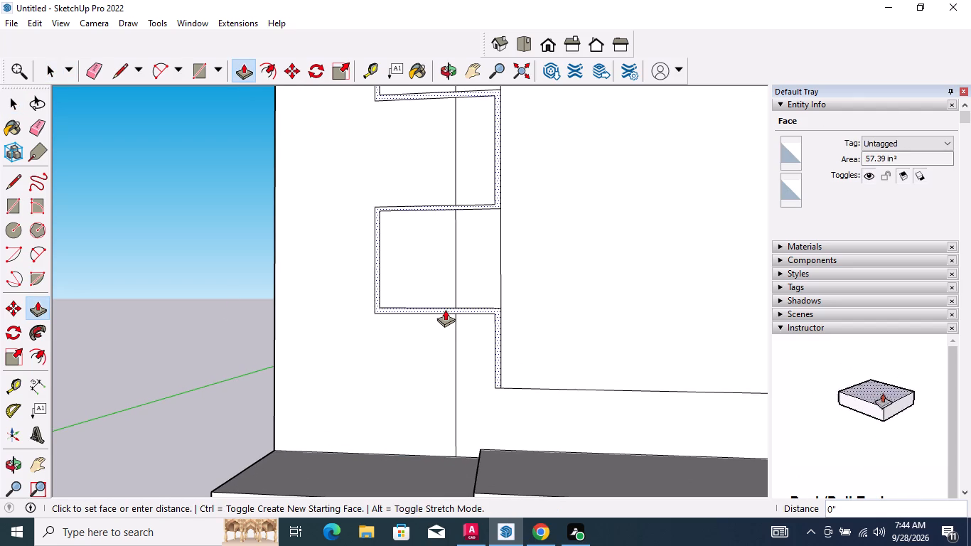
pyautogui.moveTo(444, 320); pyautogui.dragTo(466, 317, button='middle')
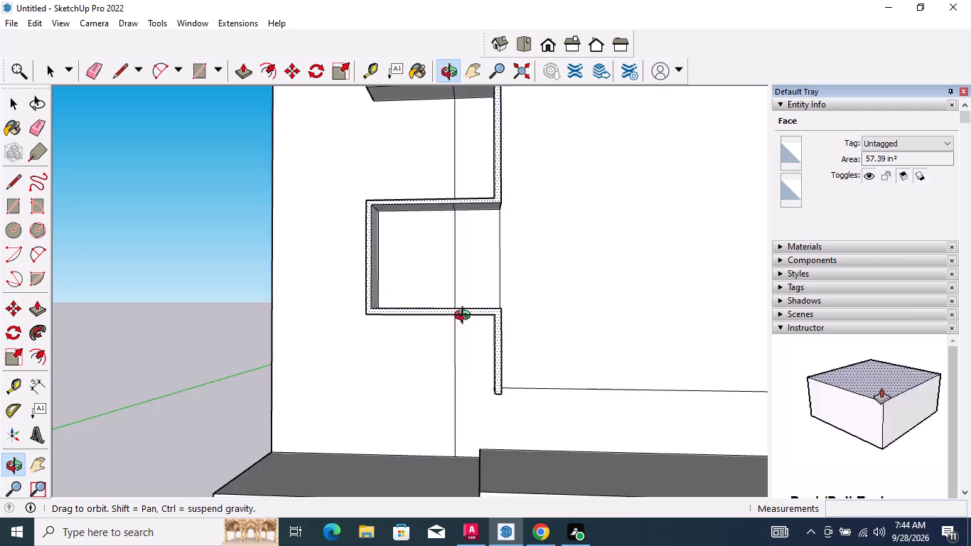
pyautogui.moveTo(466, 317); pyautogui.dragTo(697, 314, button='middle')
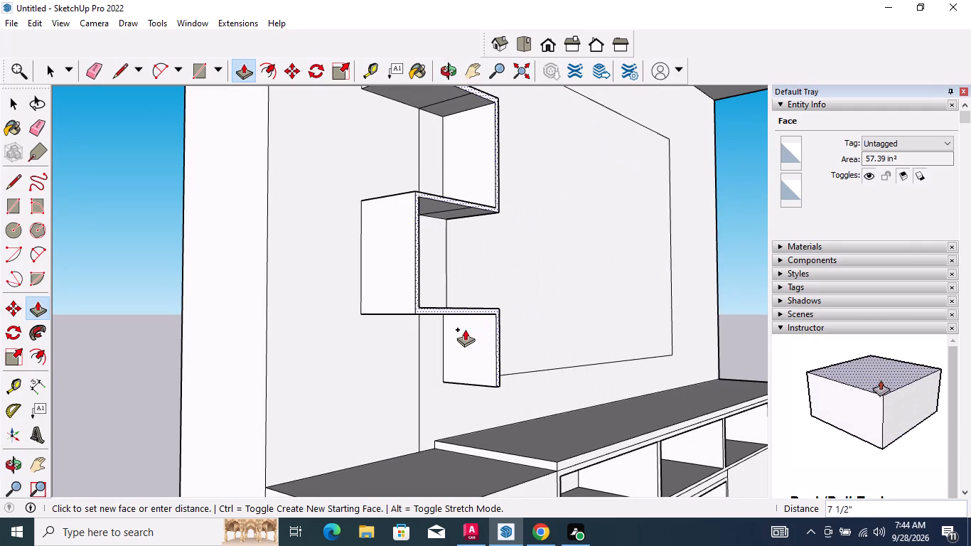
pyautogui.click(457, 329)
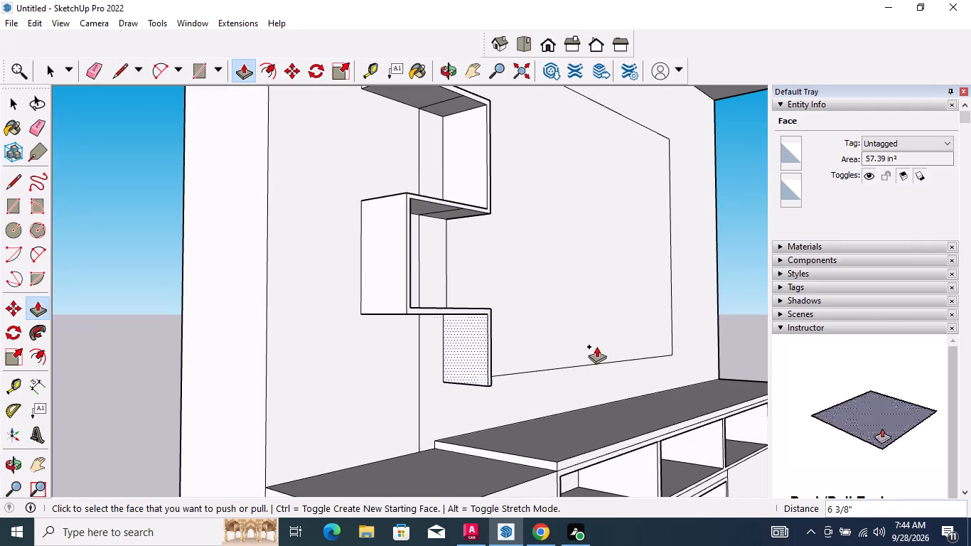
pyautogui.scroll(-3, 375, 344)
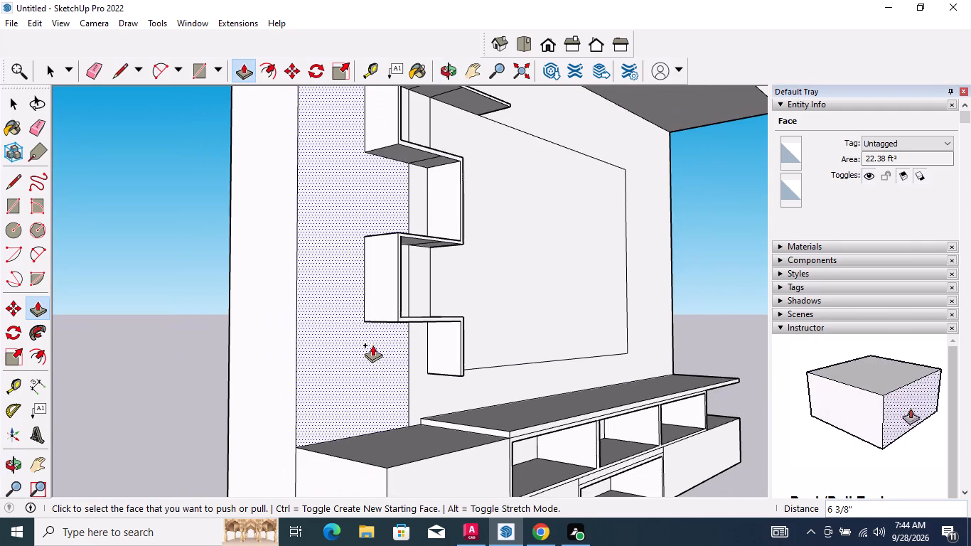
pyautogui.press('space')
pyautogui.moveTo(525, 340); pyautogui.dragTo(372, 354, button='middle')
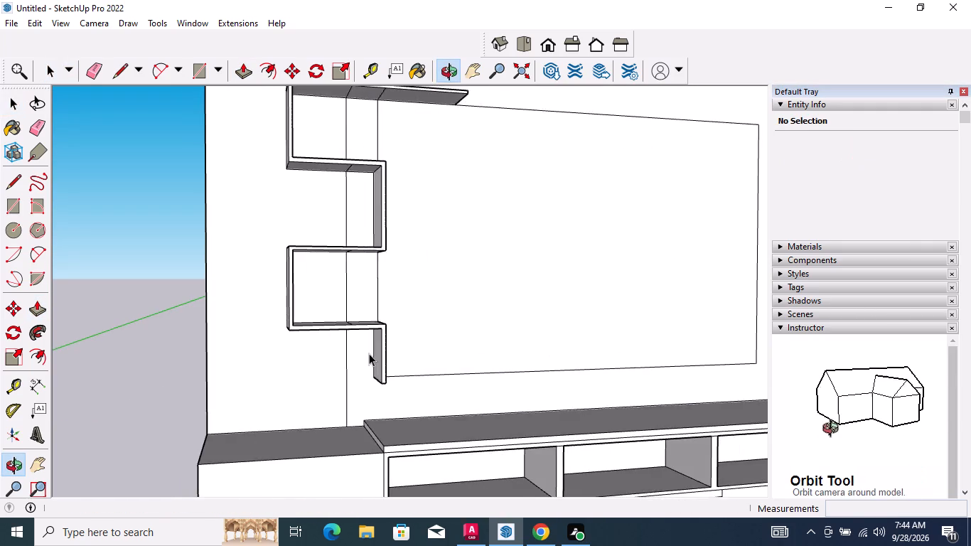
# Erase the short dividing lines crossing the upper faces of the top shelf and the shelf directly below it.
pyautogui.scroll(-4, 369, 353)
pyautogui.scroll(5, 370, 165)
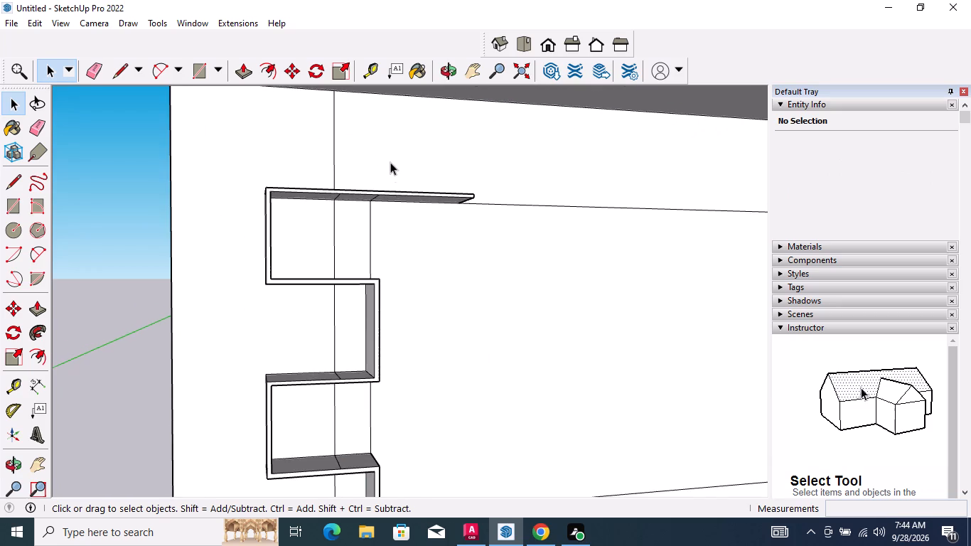
pyautogui.moveTo(391, 171); pyautogui.dragTo(389, 201, button='middle')
pyautogui.scroll(4, 381, 177)
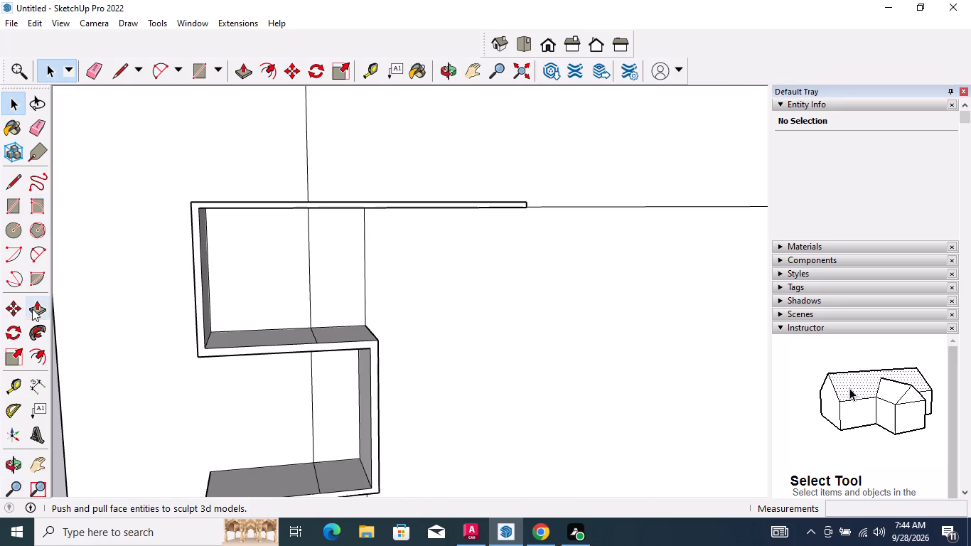
pyautogui.moveTo(33, 316); pyautogui.dragTo(47, 301)
pyautogui.moveTo(274, 203); pyautogui.dragTo(274, 311, button='middle')
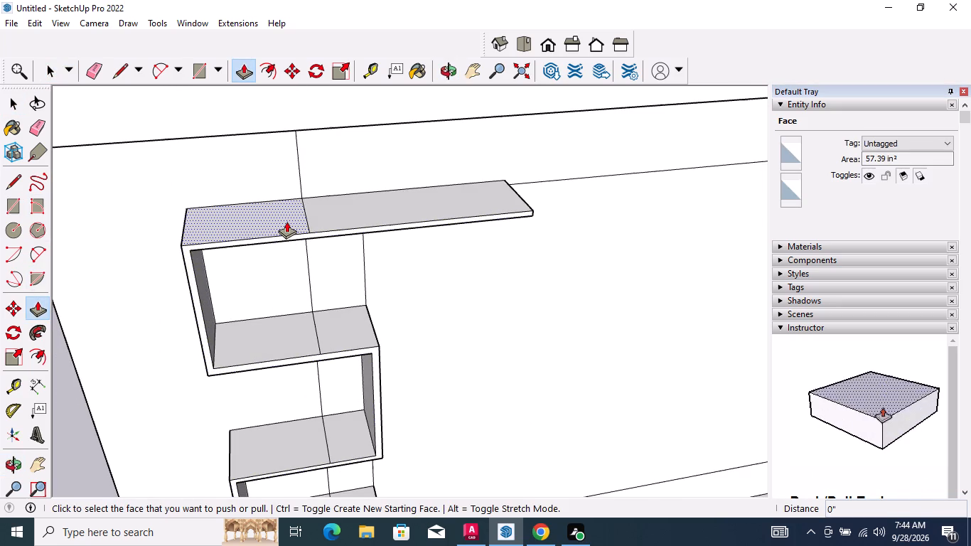
pyautogui.press('Escape')
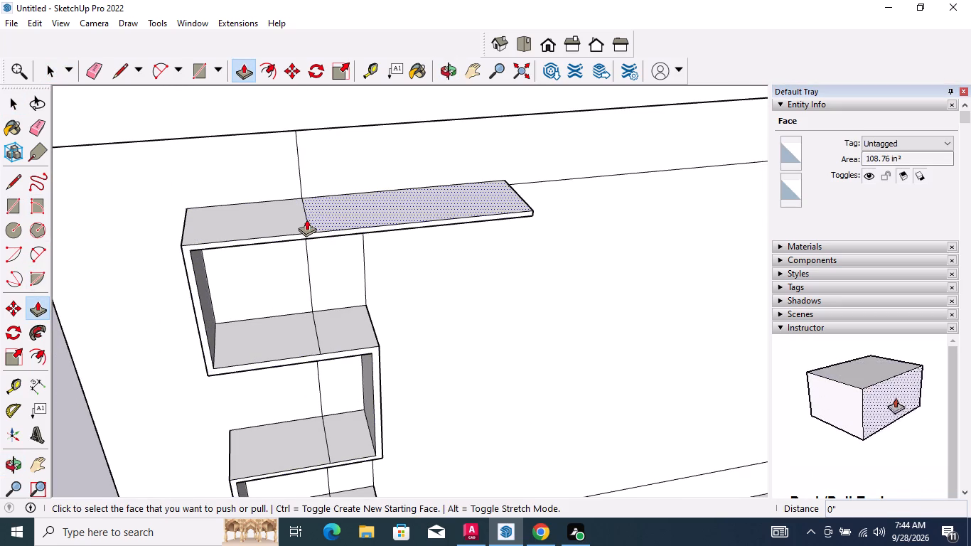
pyautogui.press('space')
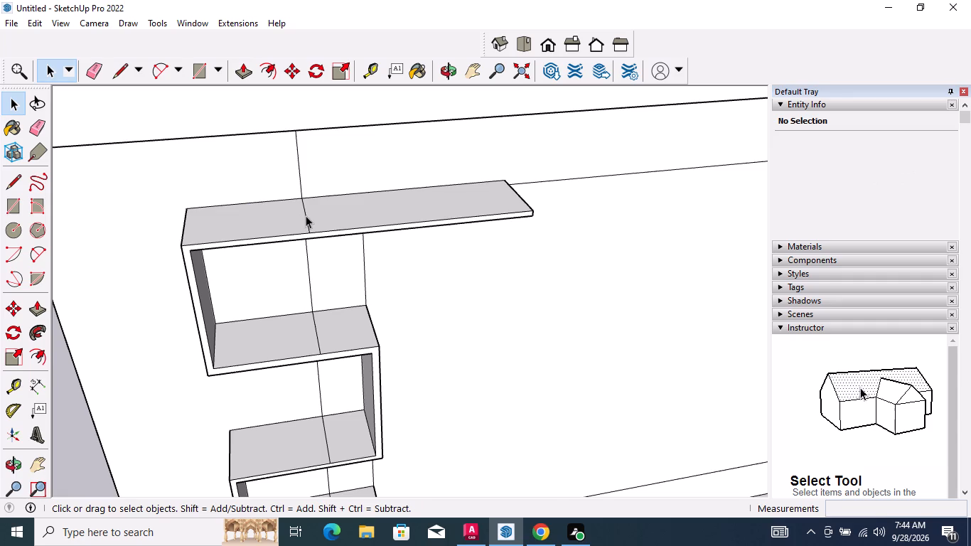
pyautogui.click(306, 215)
pyautogui.press('Delete')
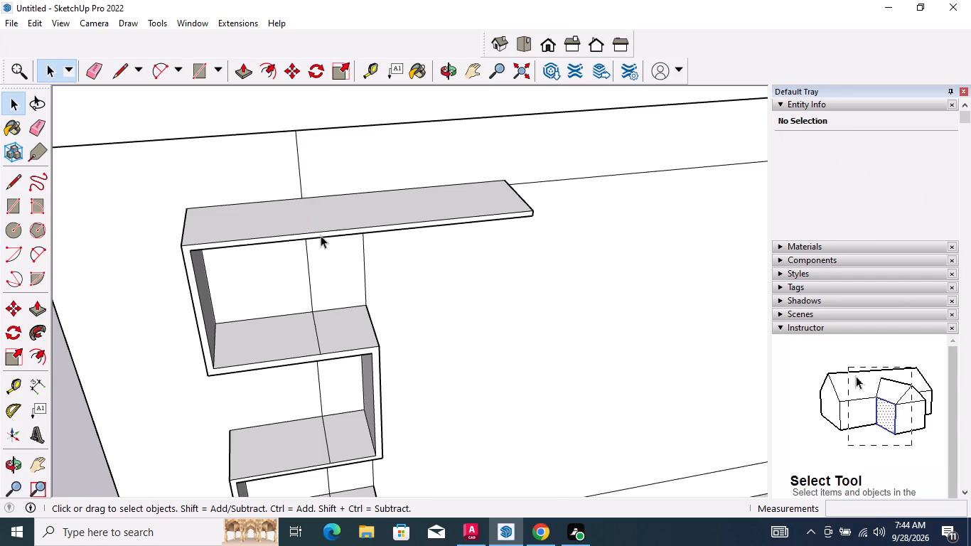
pyautogui.click(318, 337)
pyautogui.press('Delete')
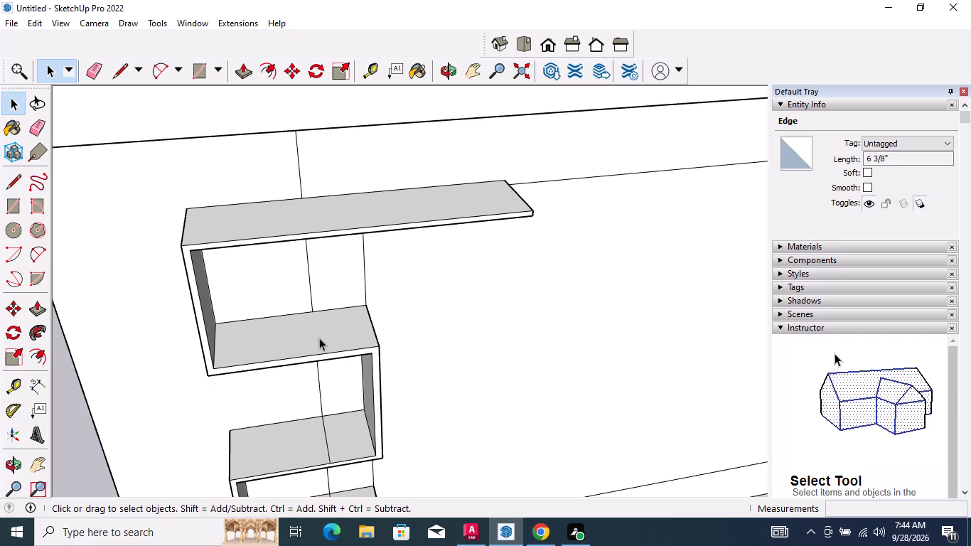
# Erase the short dividing lines crossing the upper faces of the two lower shelves of the stepped shelving.
pyautogui.scroll(-2, 525, 172)
pyautogui.scroll(4, 359, 405)
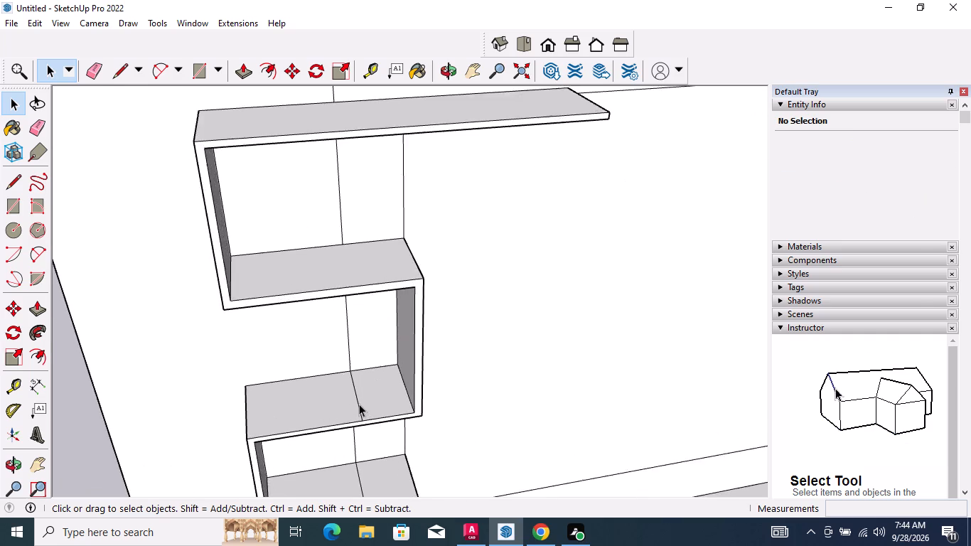
pyautogui.scroll(2, 359, 404)
pyautogui.click(358, 402)
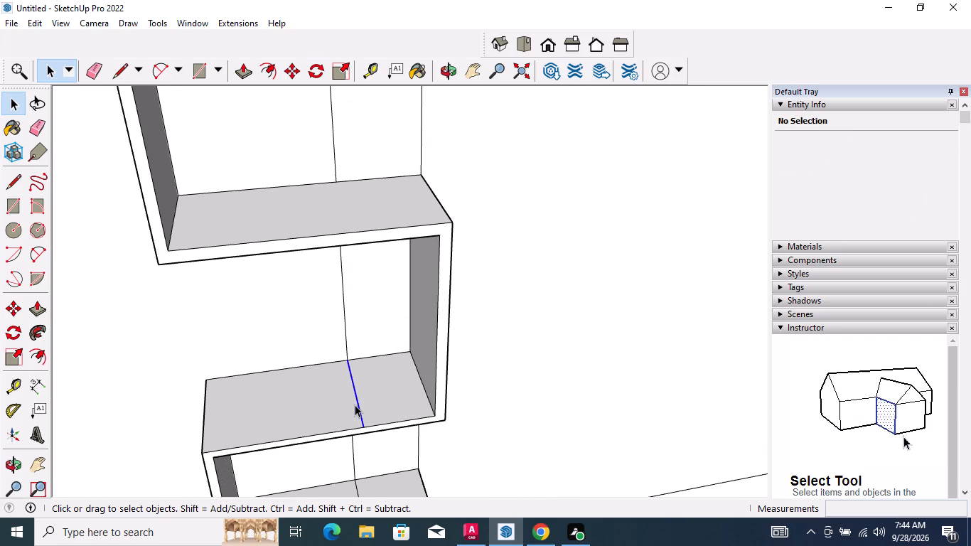
pyautogui.press('Delete')
pyautogui.scroll(-4, 439, 176)
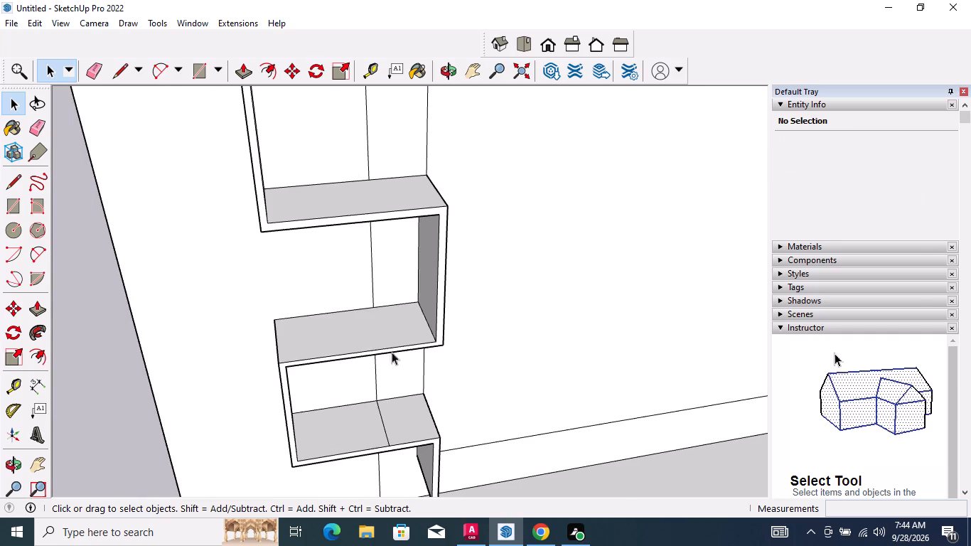
pyautogui.scroll(7, 380, 422)
pyautogui.click(385, 422)
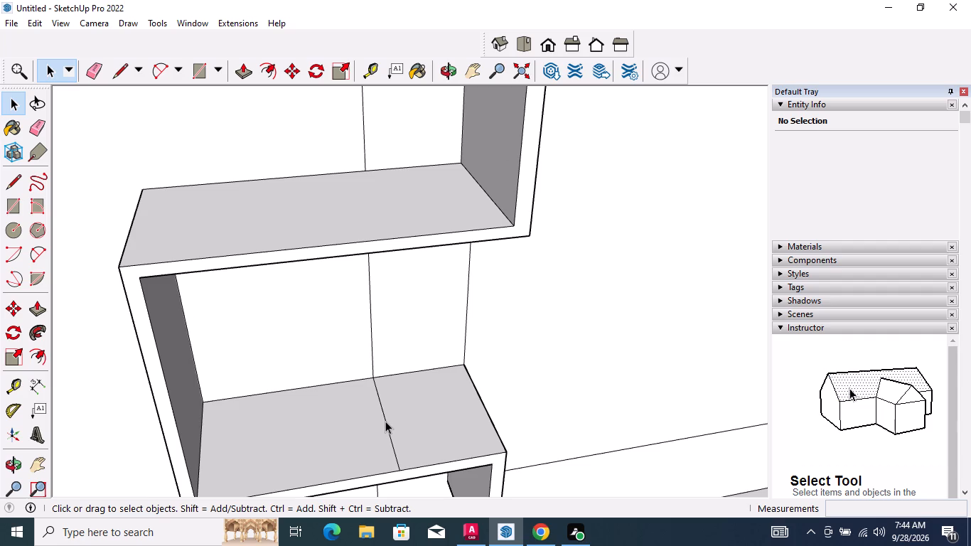
pyautogui.press('Delete')
pyautogui.scroll(-4, 424, 252)
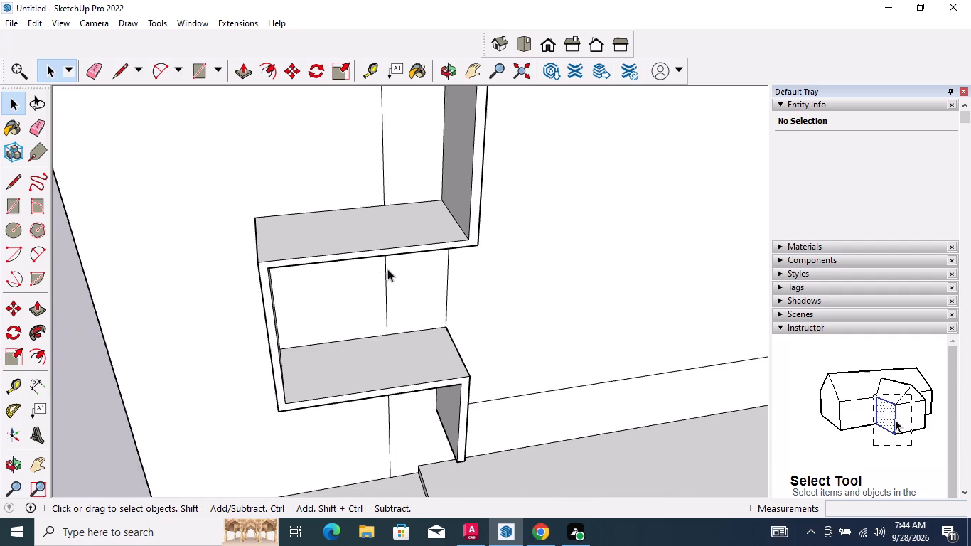
# Push/Pull the upper face of the long top shelf upward by about 3/16".
pyautogui.scroll(-5, 387, 269)
pyautogui.moveTo(402, 346); pyautogui.dragTo(400, 235, button='middle')
pyautogui.scroll(-6, 368, 378)
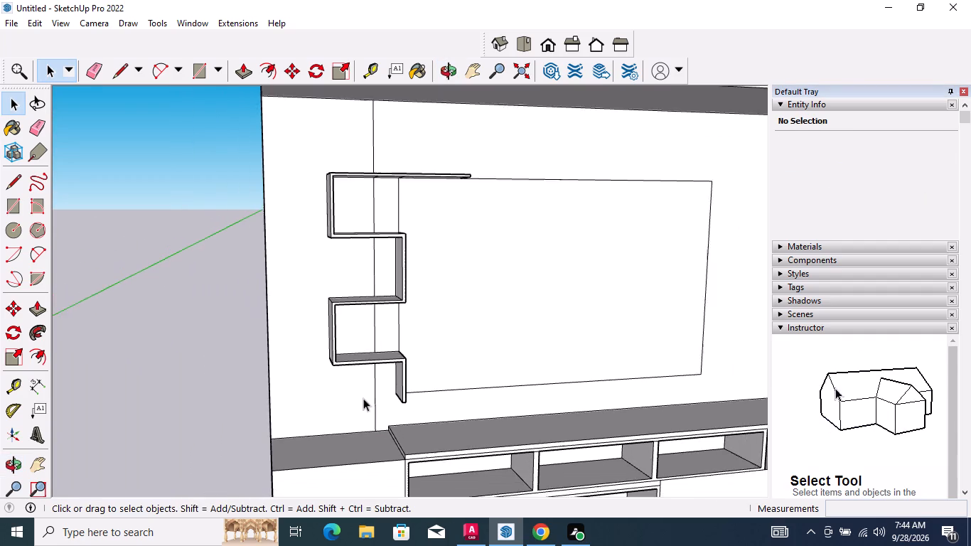
pyautogui.scroll(-1, 363, 398)
pyautogui.scroll(3, 390, 198)
pyautogui.moveTo(385, 194); pyautogui.dragTo(382, 348, button='middle')
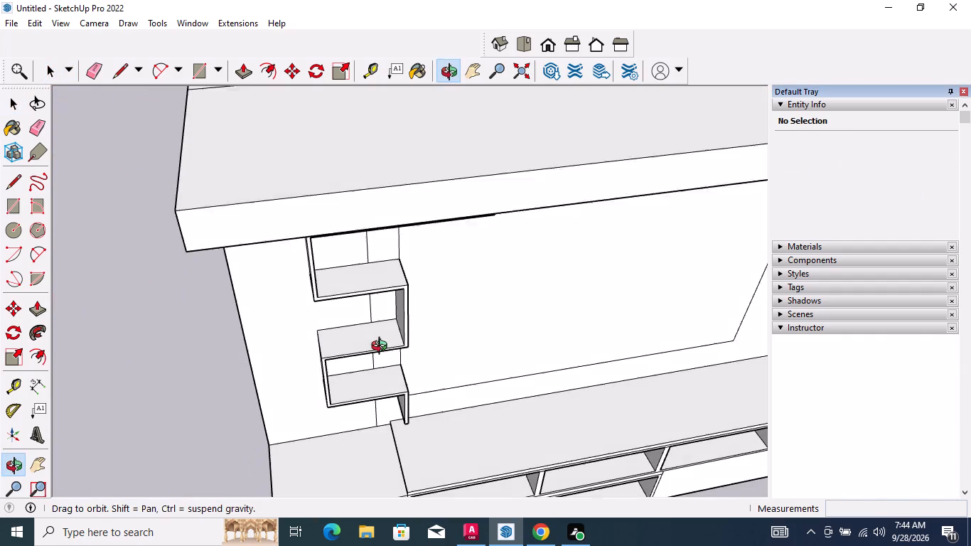
pyautogui.moveTo(375, 268); pyautogui.dragTo(382, 213, button='middle')
pyautogui.scroll(7, 390, 173)
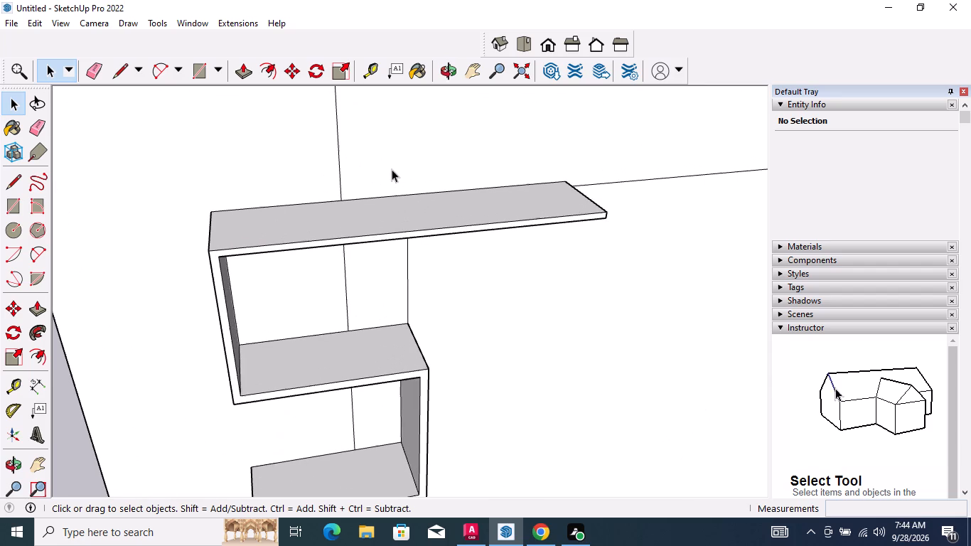
pyautogui.moveTo(33, 310); pyautogui.dragTo(34, 311)
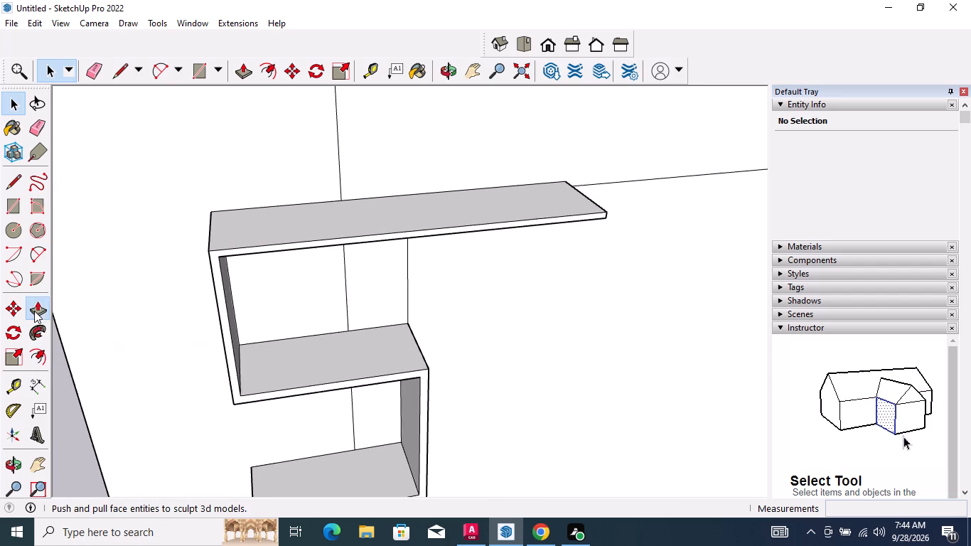
pyautogui.moveTo(34, 311); pyautogui.dragTo(58, 309)
pyautogui.moveTo(36, 309); pyautogui.dragTo(42, 309)
pyautogui.click(305, 222)
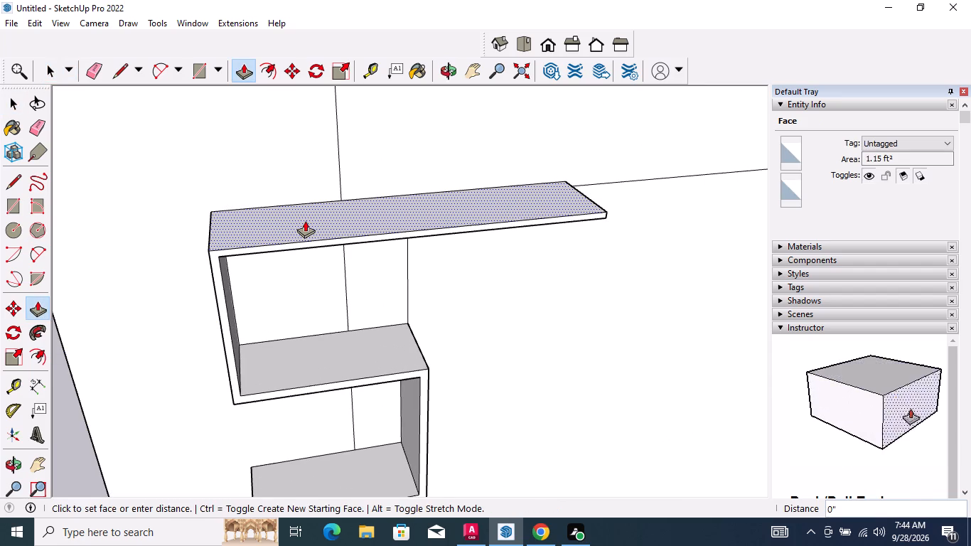
pyautogui.click(305, 219)
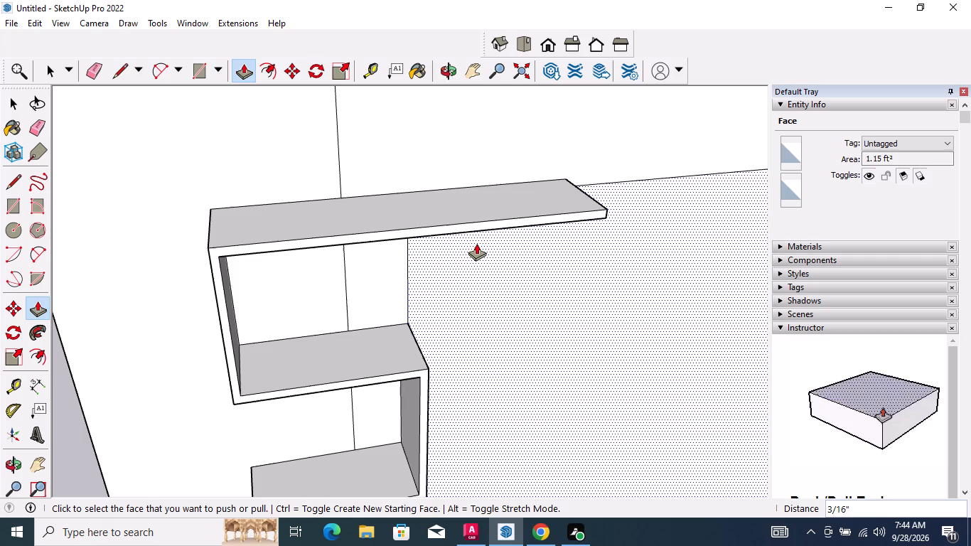
pyautogui.press('space')
# Push/Pull the large rectangular TV panel face outward from the back slab by about 2 3/16".
pyautogui.scroll(-8, 335, 198)
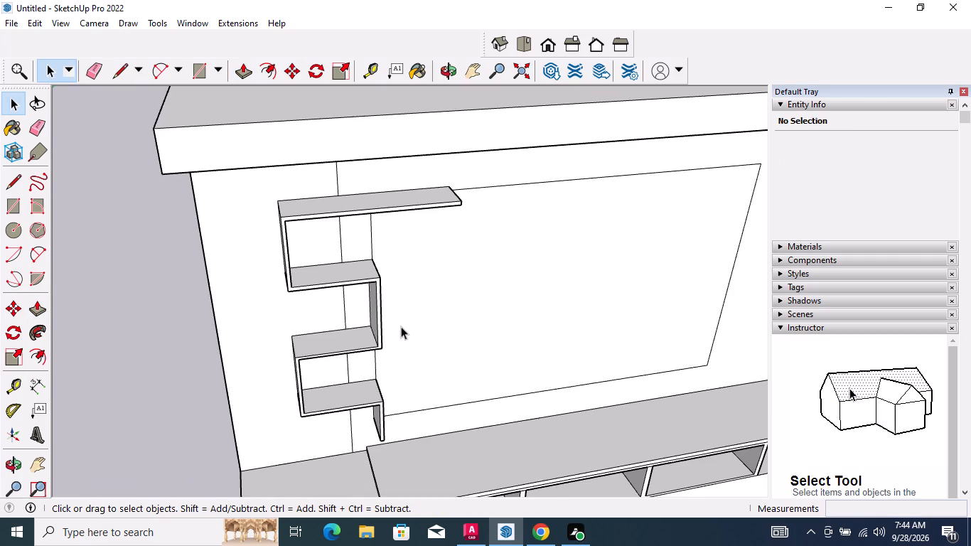
pyautogui.moveTo(401, 314); pyautogui.dragTo(400, 244, button='middle')
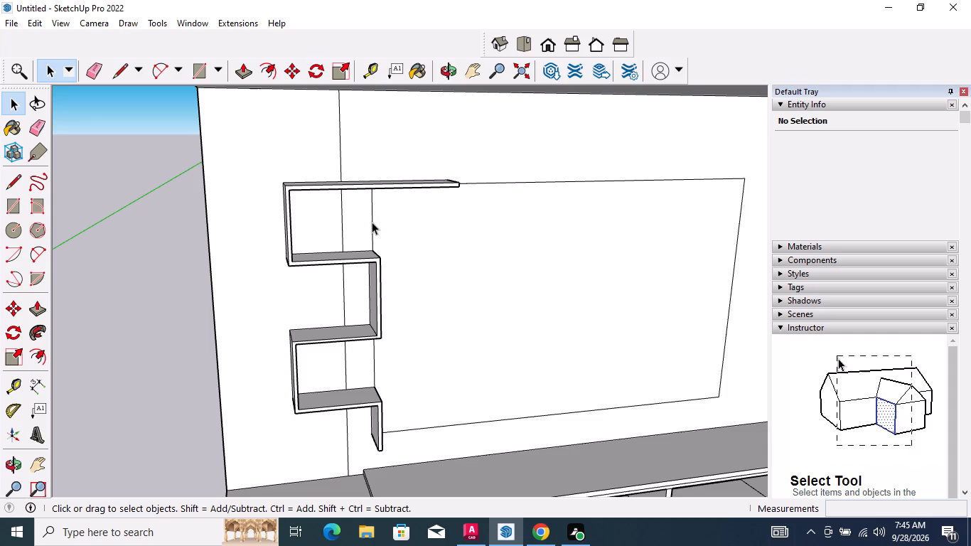
pyautogui.moveTo(393, 253); pyautogui.dragTo(323, 191, button='middle')
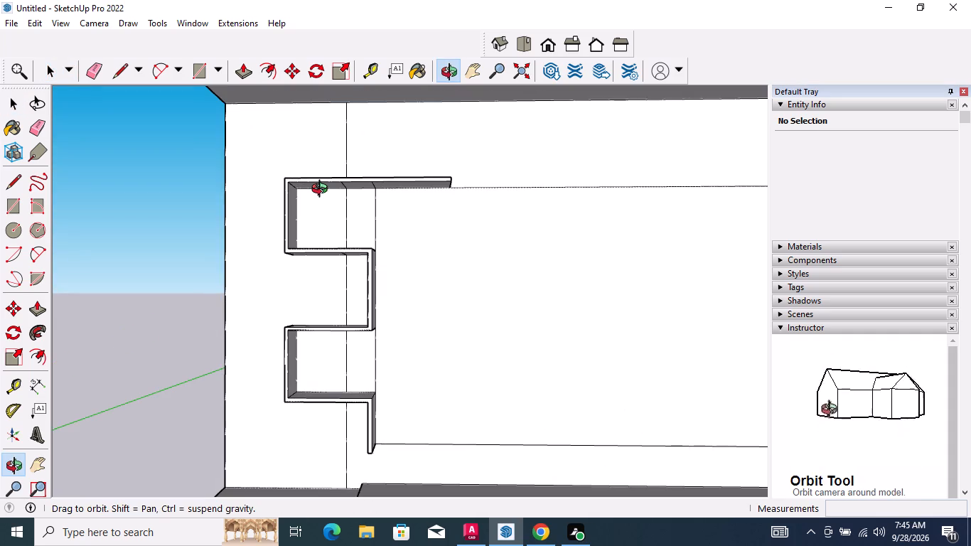
pyautogui.moveTo(323, 191); pyautogui.dragTo(323, 193, button='middle')
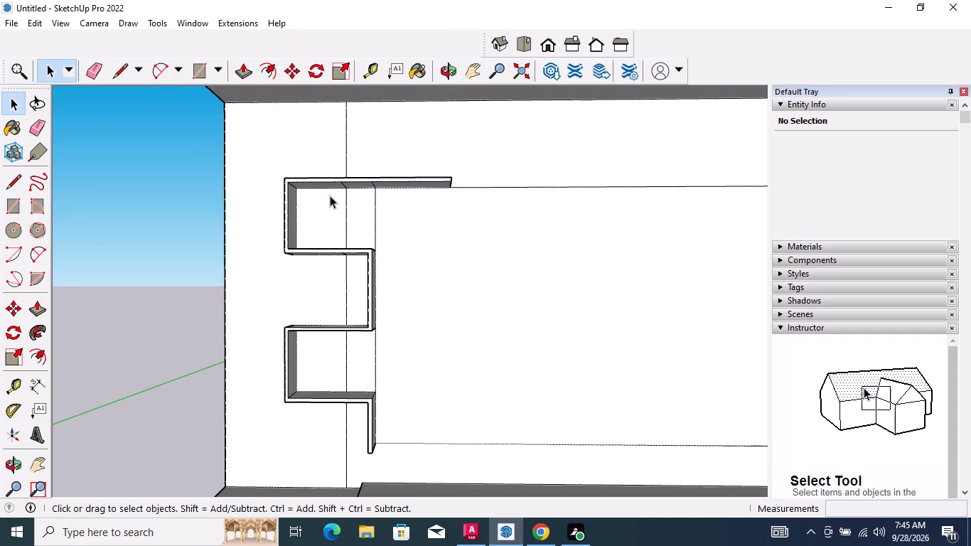
pyautogui.scroll(-1, 301, 324)
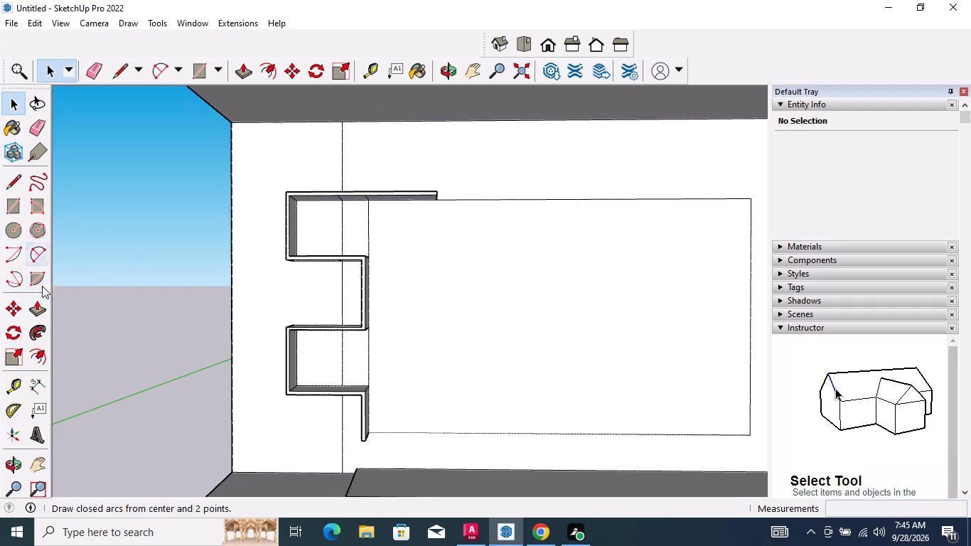
pyautogui.click(45, 304)
pyautogui.scroll(-5, 447, 318)
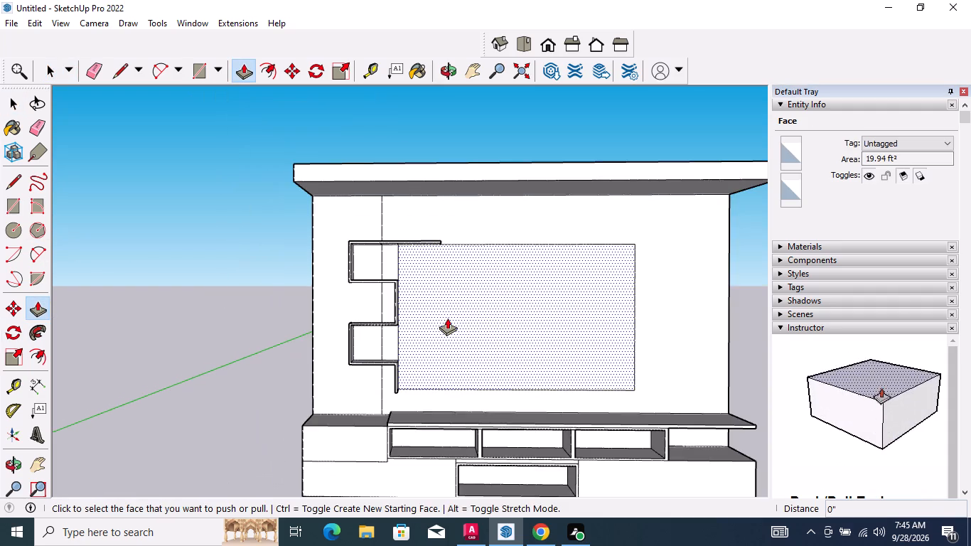
pyautogui.moveTo(461, 323); pyautogui.dragTo(583, 385, button='middle')
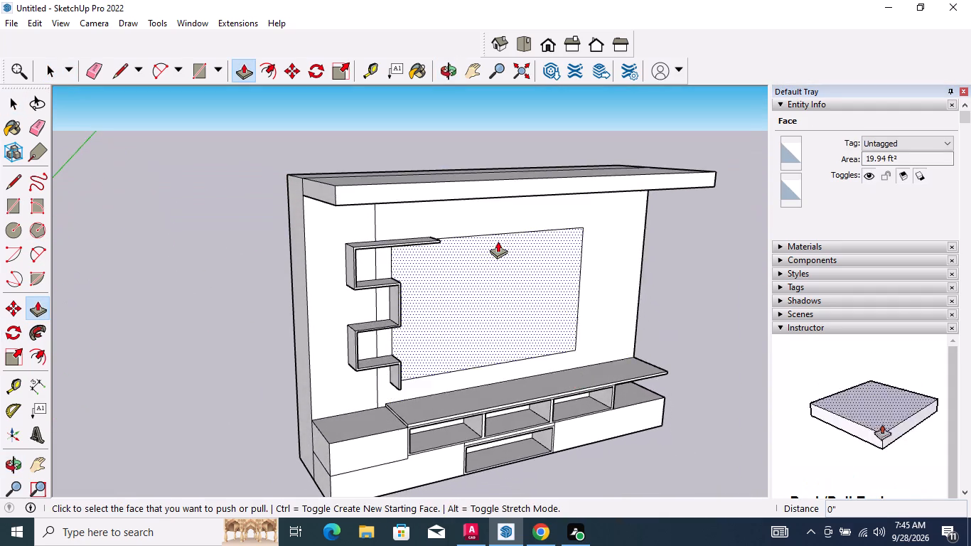
pyautogui.scroll(4, 491, 245)
pyautogui.click(490, 279)
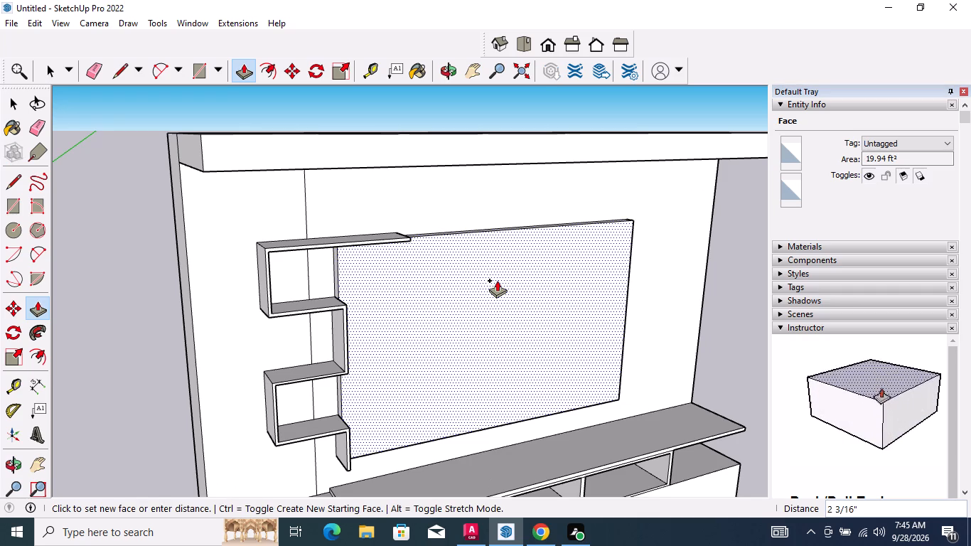
pyautogui.click(497, 280)
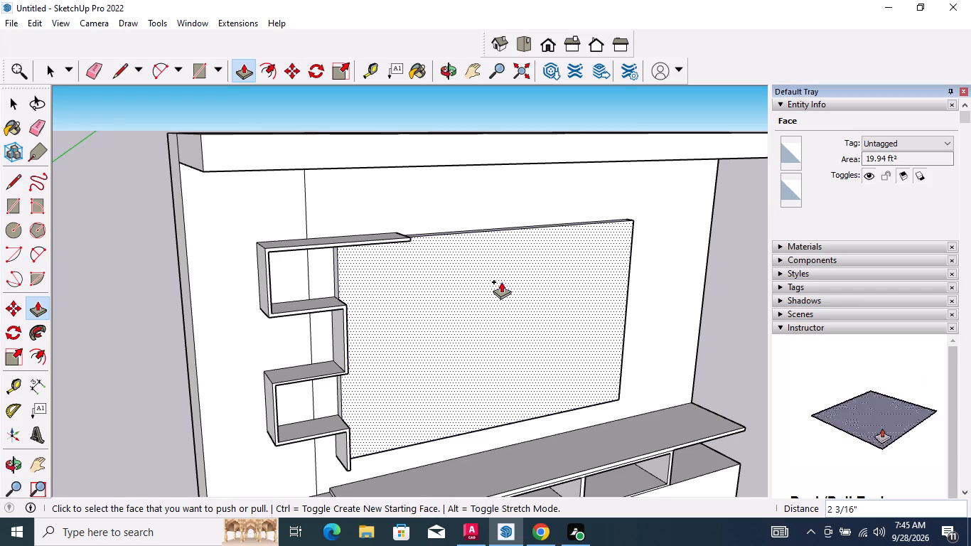
pyautogui.press('space')
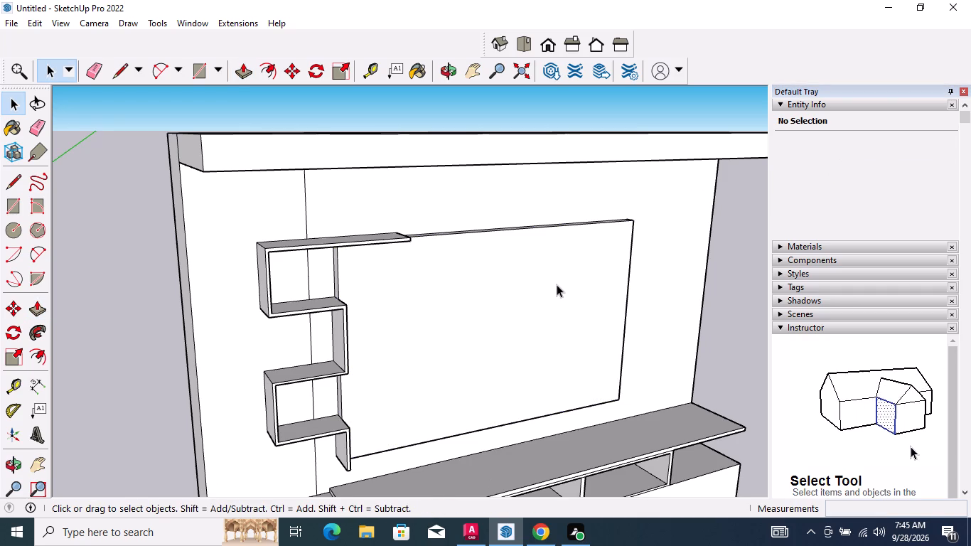
# Copy the back slab's outer vertical front edge to the existing vertical divider line and split the gap into 10 equal strips.
pyautogui.scroll(-2, 501, 284)
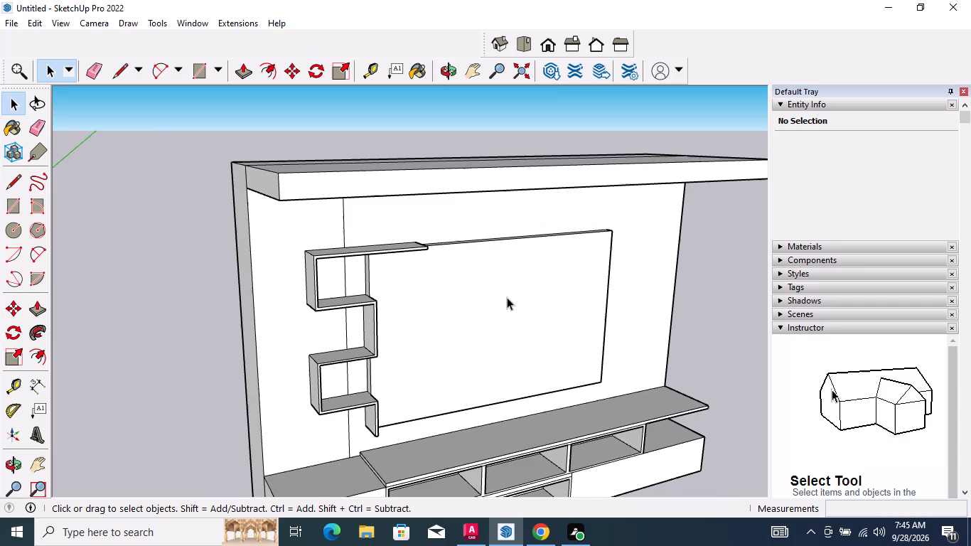
pyautogui.scroll(-2, 517, 287)
pyautogui.moveTo(512, 293); pyautogui.dragTo(456, 283, button='middle')
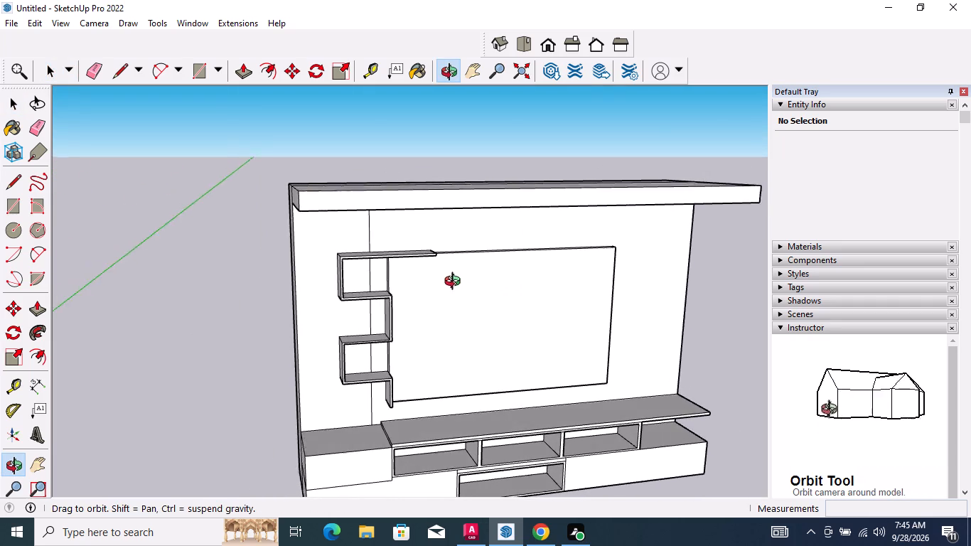
pyautogui.moveTo(456, 283); pyautogui.dragTo(449, 282, button='middle')
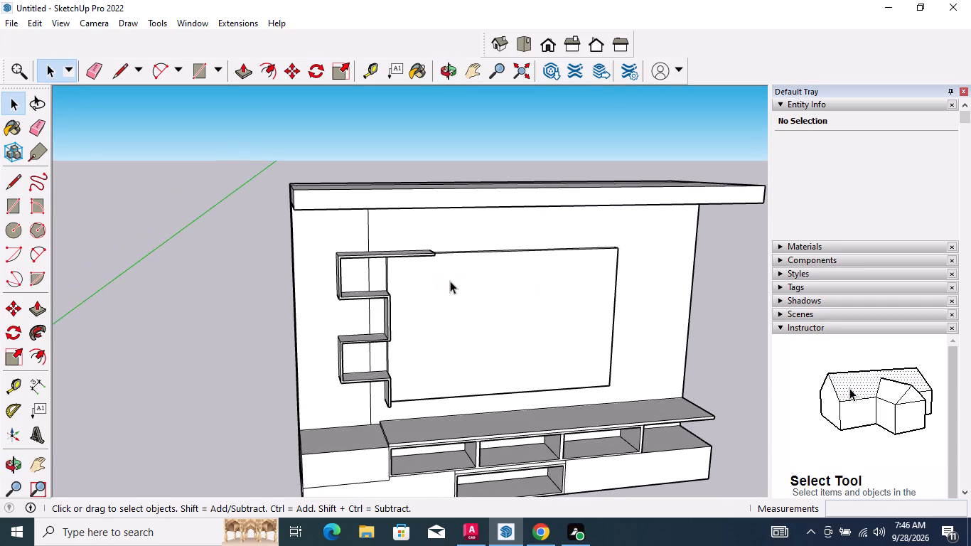
pyautogui.scroll(3, 327, 420)
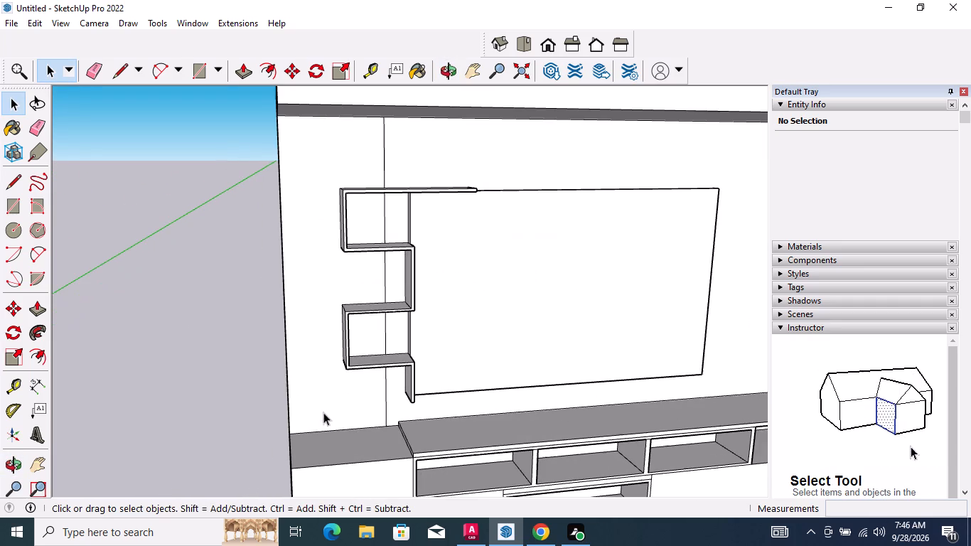
pyautogui.click(288, 403)
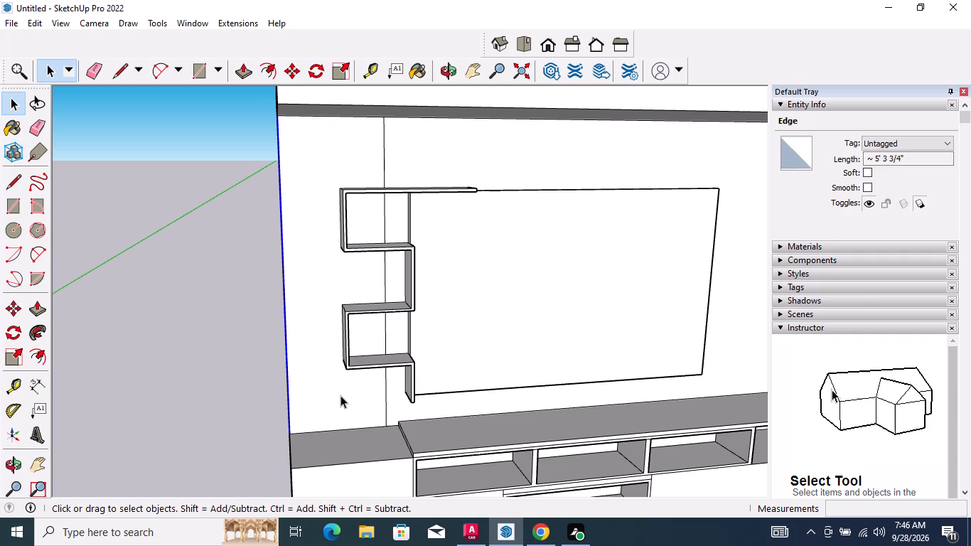
pyautogui.press('m')
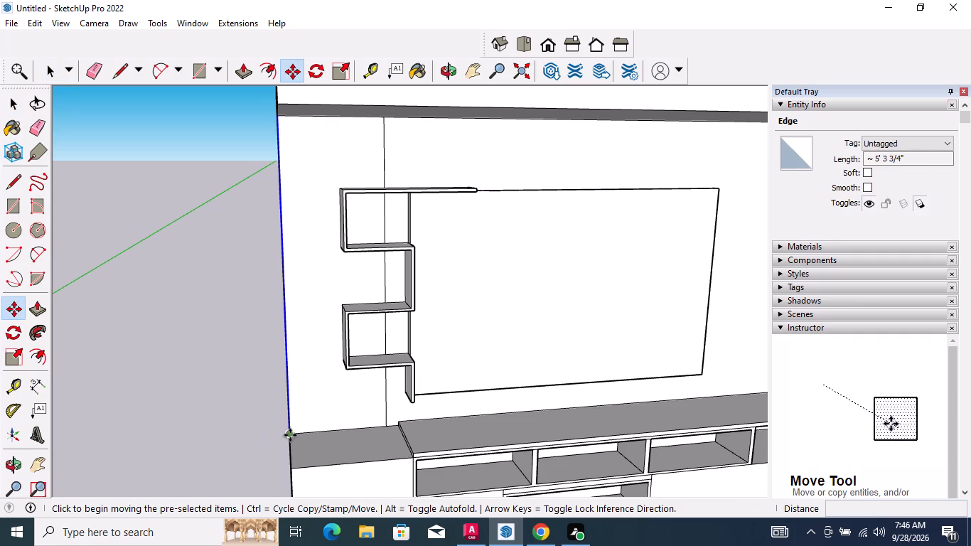
pyautogui.click(289, 434)
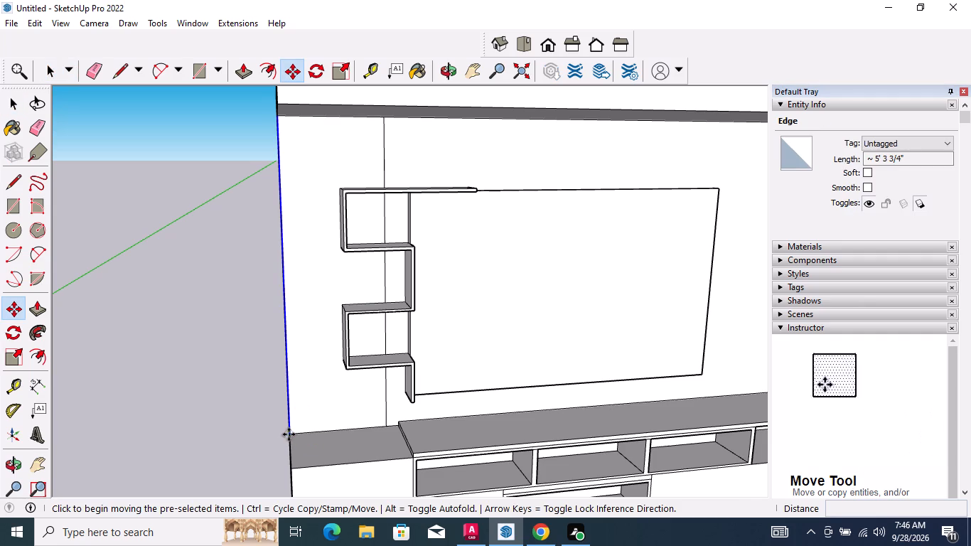
pyautogui.click(389, 429)
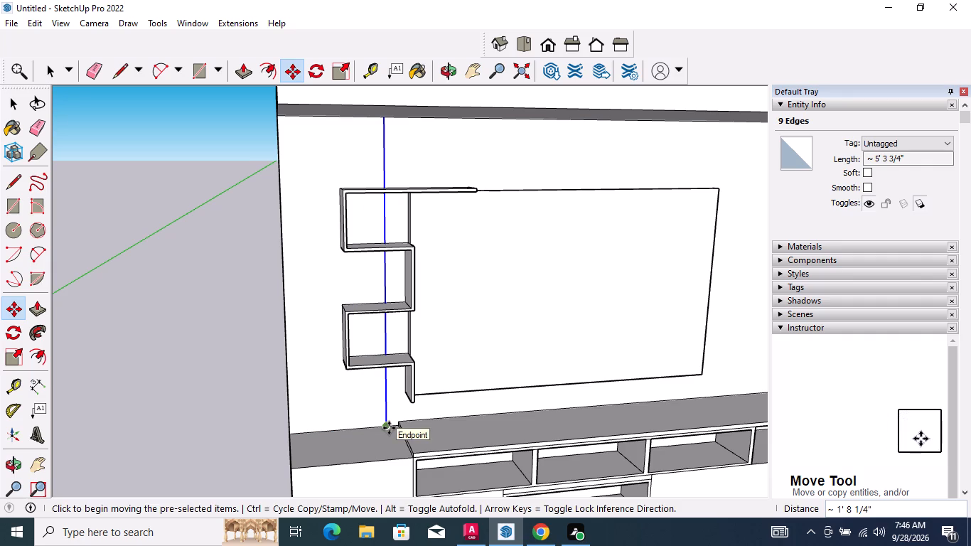
pyautogui.hotkey('shift', '/')
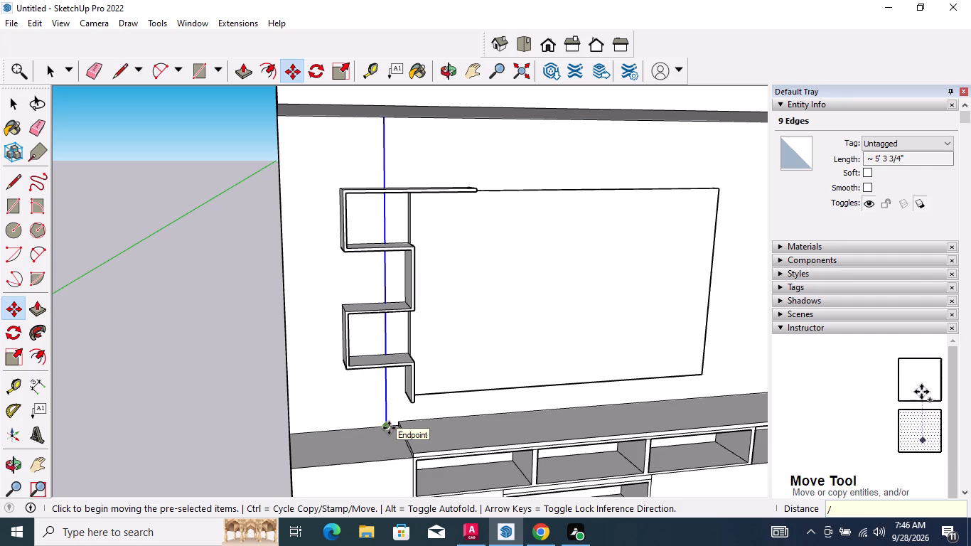
pyautogui.write('10')
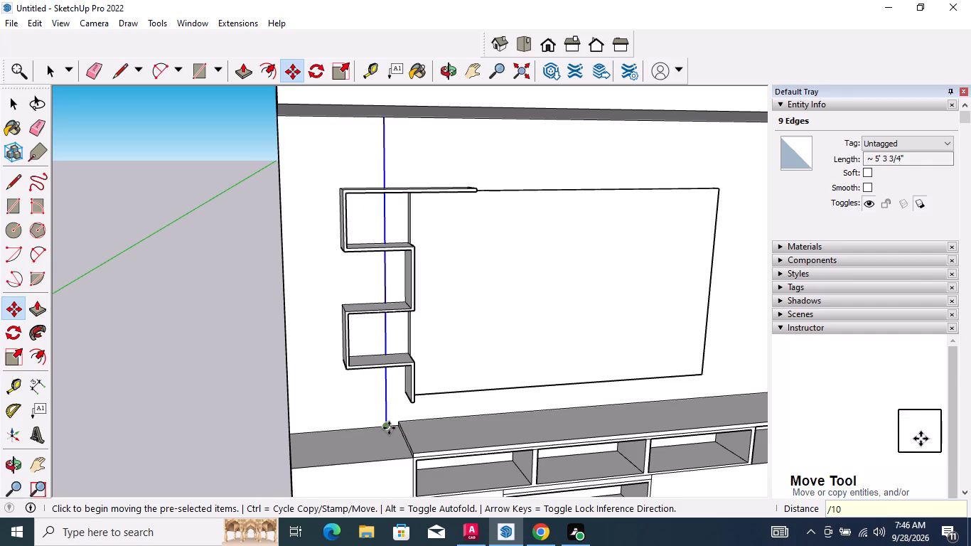
pyautogui.press('Return')
pyautogui.press('space')
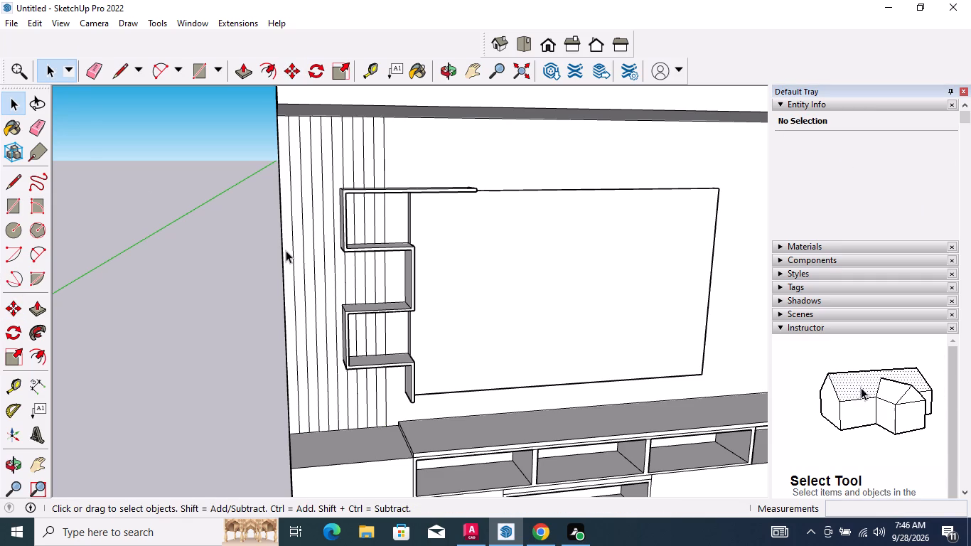
# Push/Pull the second narrow vertical strip from the back slab's outer edge outward by about 1 3/8".
pyautogui.scroll(2, 391, 405)
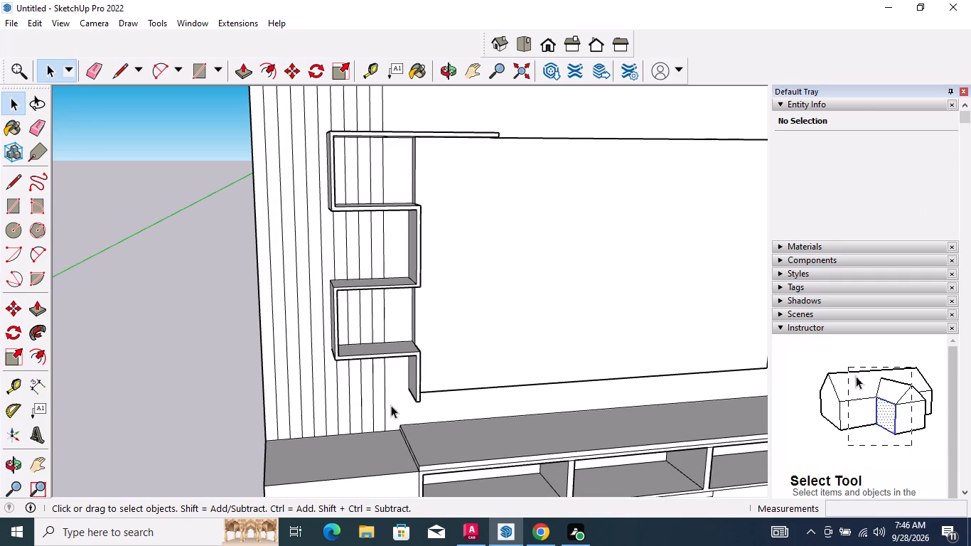
pyautogui.click(43, 310)
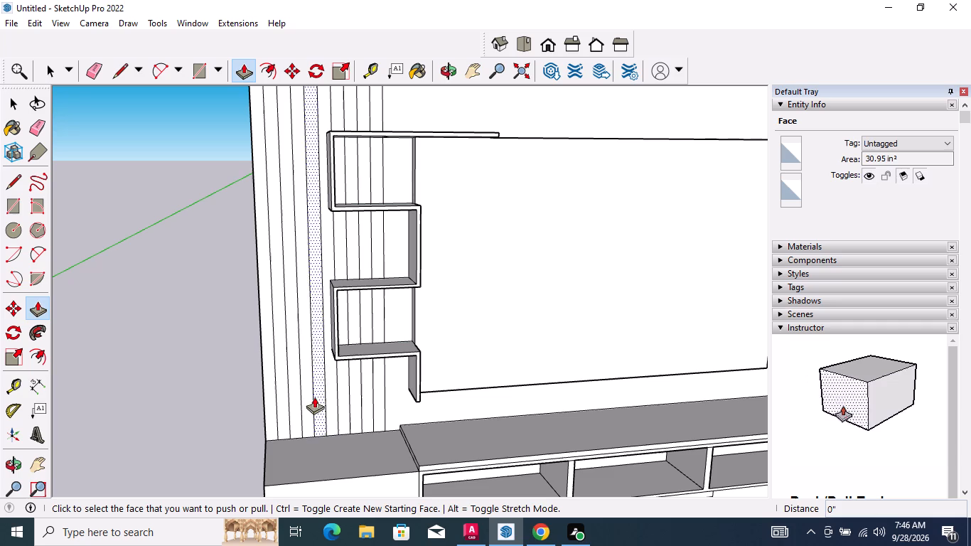
pyautogui.click(279, 397)
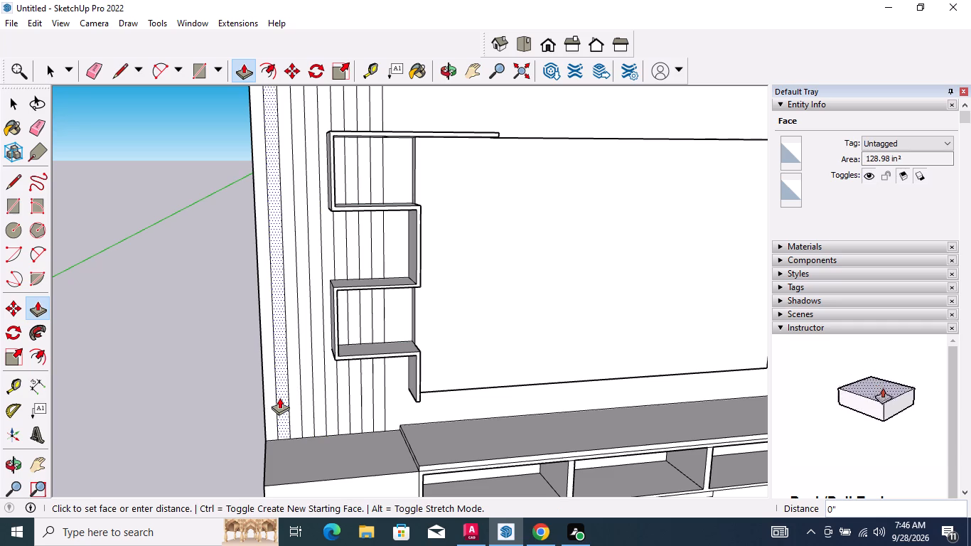
pyautogui.moveTo(286, 392); pyautogui.dragTo(392, 405, button='middle')
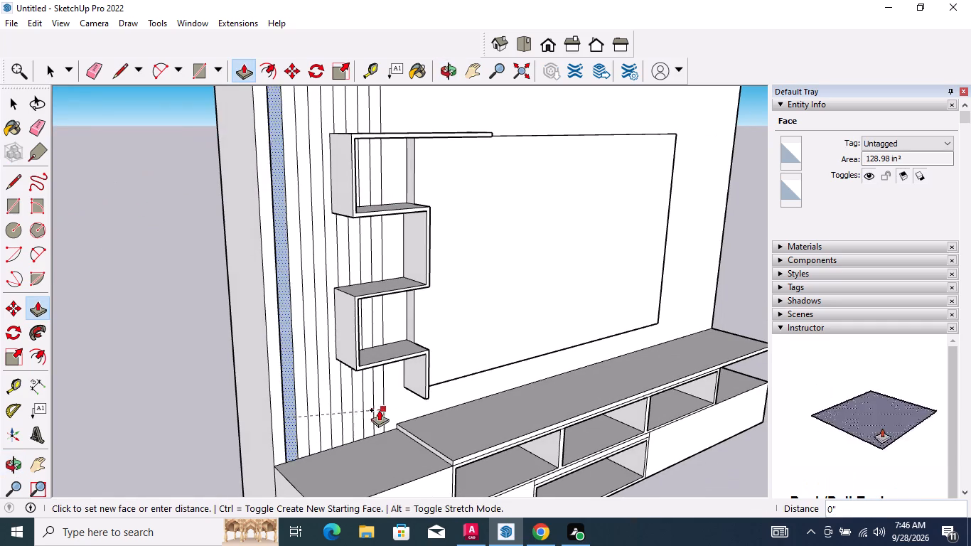
pyautogui.scroll(7, 286, 445)
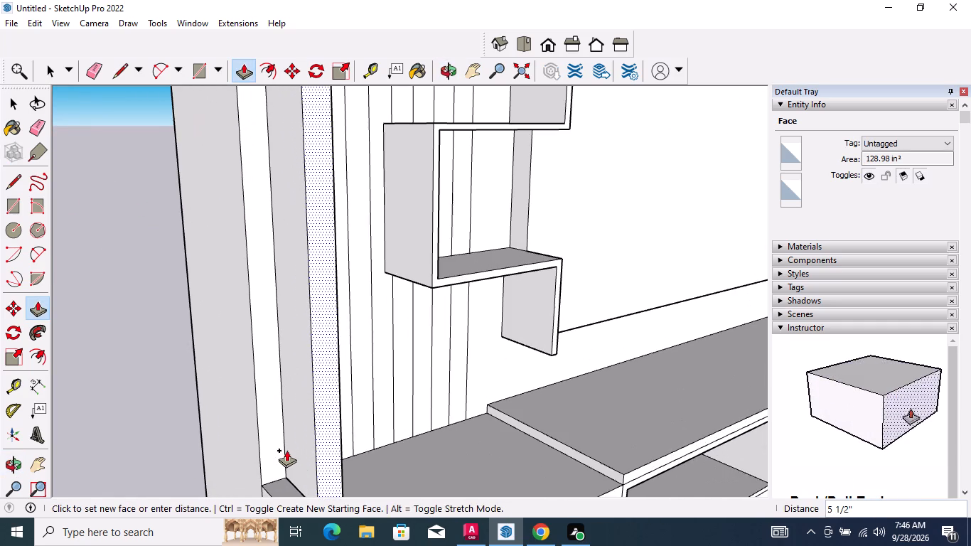
pyautogui.scroll(1, 284, 450)
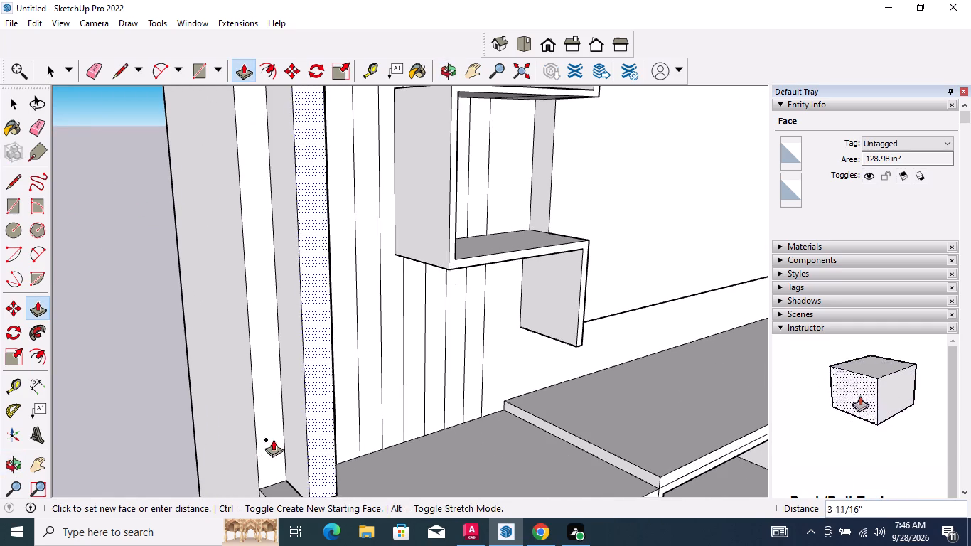
pyautogui.scroll(3, 274, 437)
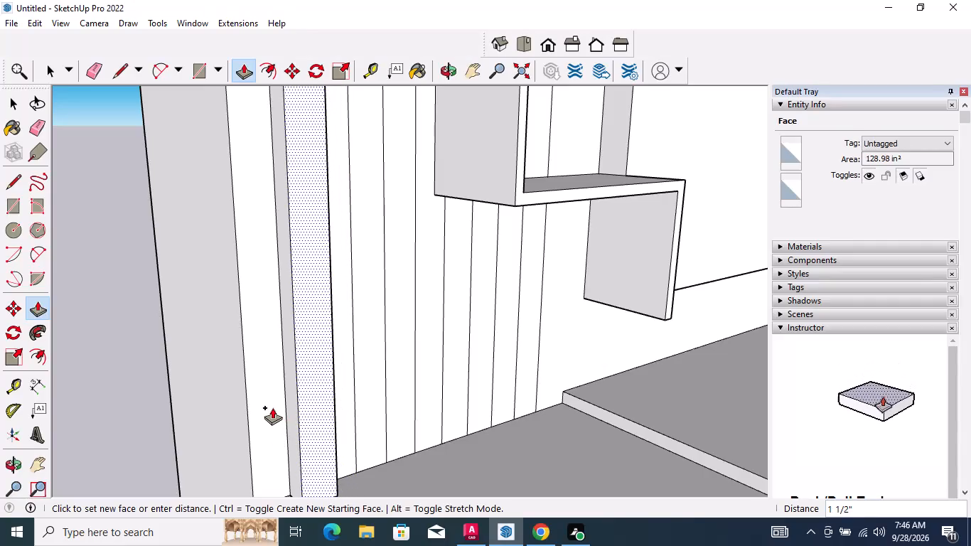
pyautogui.click(272, 406)
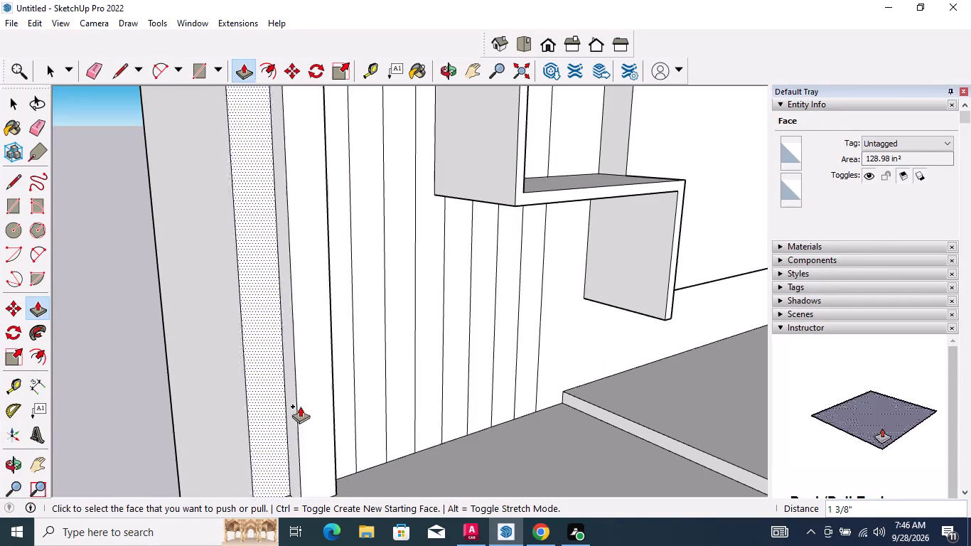
# Repeat the 1 3/8" extrusion on the remaining four alternate strips, including the two segments below the stepped shelving.
pyautogui.doubleClick(368, 396)
pyautogui.doubleClick(423, 391)
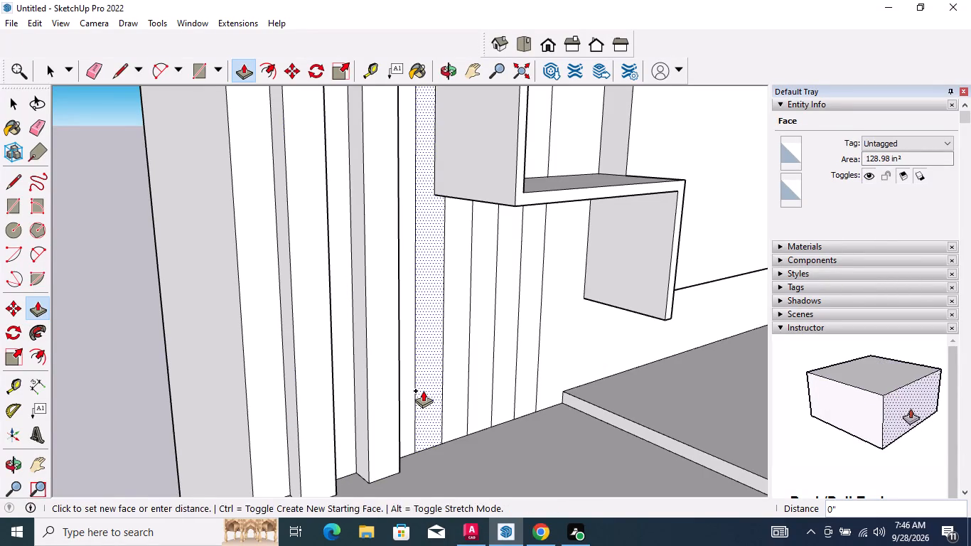
pyautogui.doubleClick(480, 379)
pyautogui.doubleClick(525, 374)
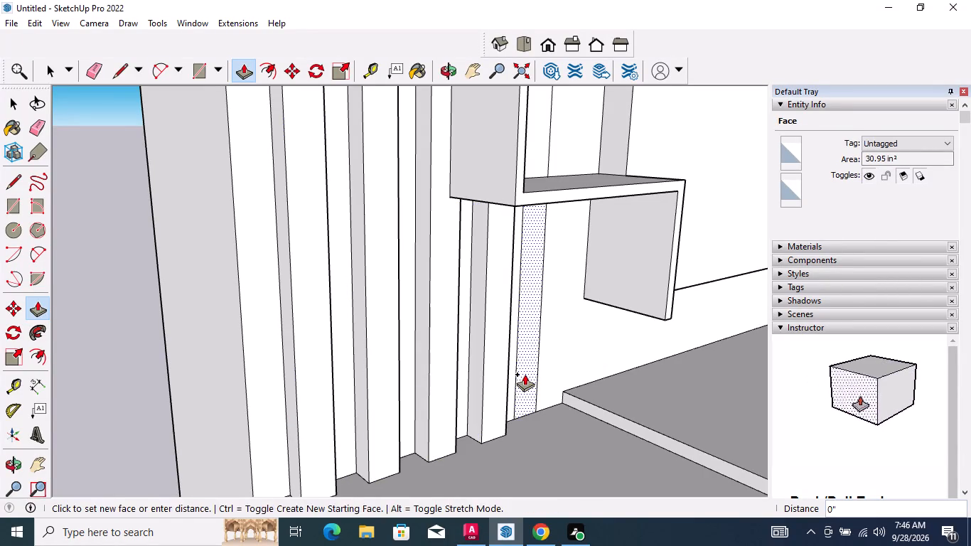
# Repeat the 1 3/8" extrusion on the two slat segments inside the lower shelf box and the two in the middle bay.
pyautogui.scroll(-7, 392, 415)
pyautogui.moveTo(500, 296); pyautogui.dragTo(410, 287, button='middle')
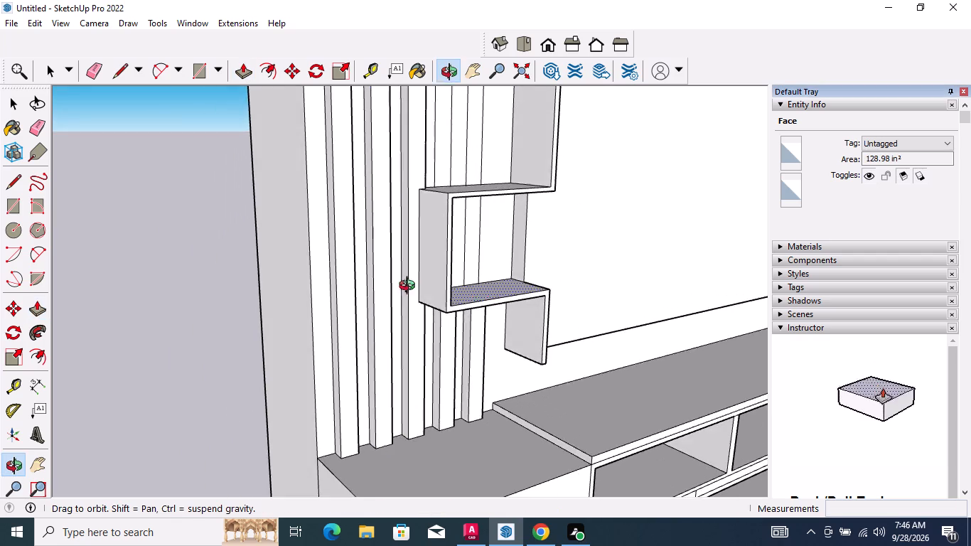
pyautogui.moveTo(410, 287); pyautogui.dragTo(389, 286, button='middle')
pyautogui.doubleClick(429, 257)
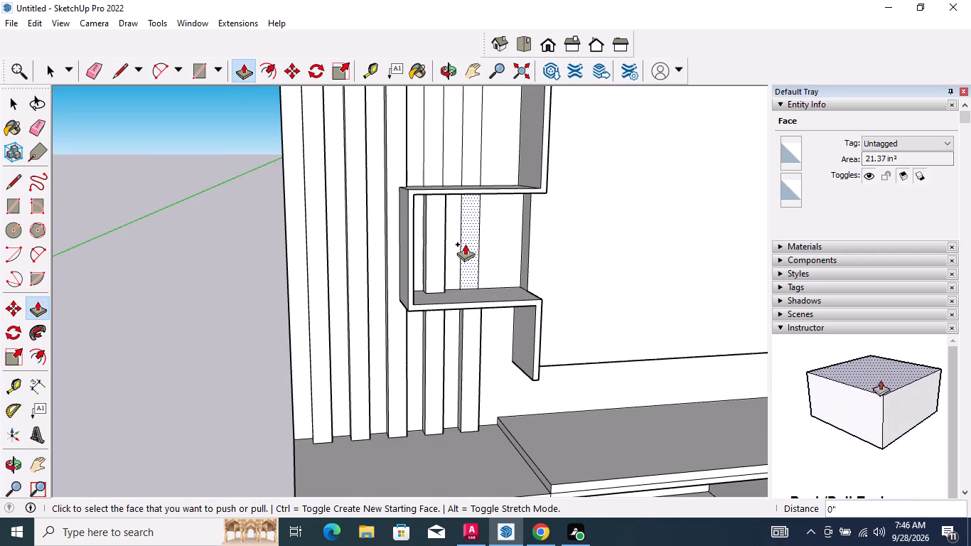
pyautogui.click(470, 240)
pyautogui.click(470, 240)
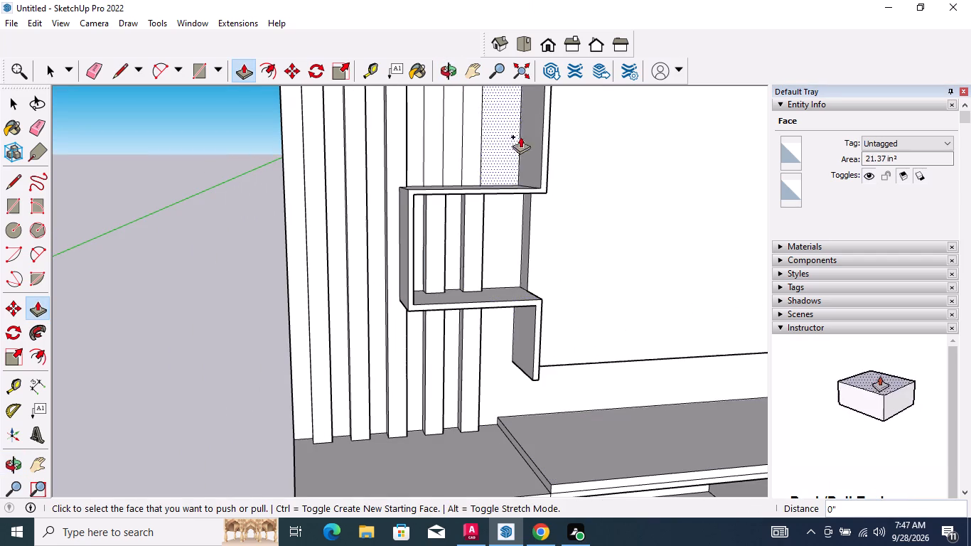
pyautogui.doubleClick(433, 145)
pyautogui.doubleClick(473, 139)
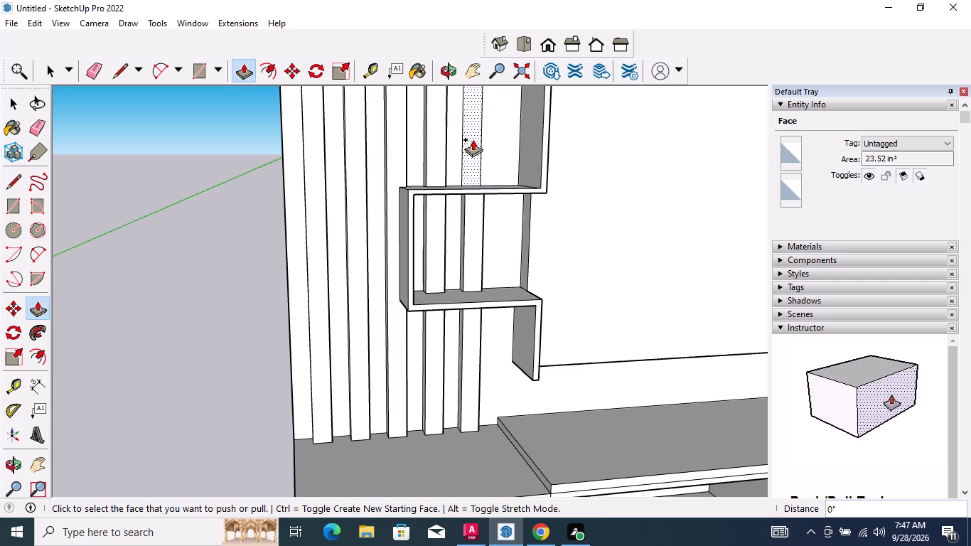
# Repeat the 1 3/8" extrusion on the two slat segments inside the upper shelf box and the two above the top shelf.
pyautogui.scroll(-8, 470, 358)
pyautogui.scroll(5, 464, 172)
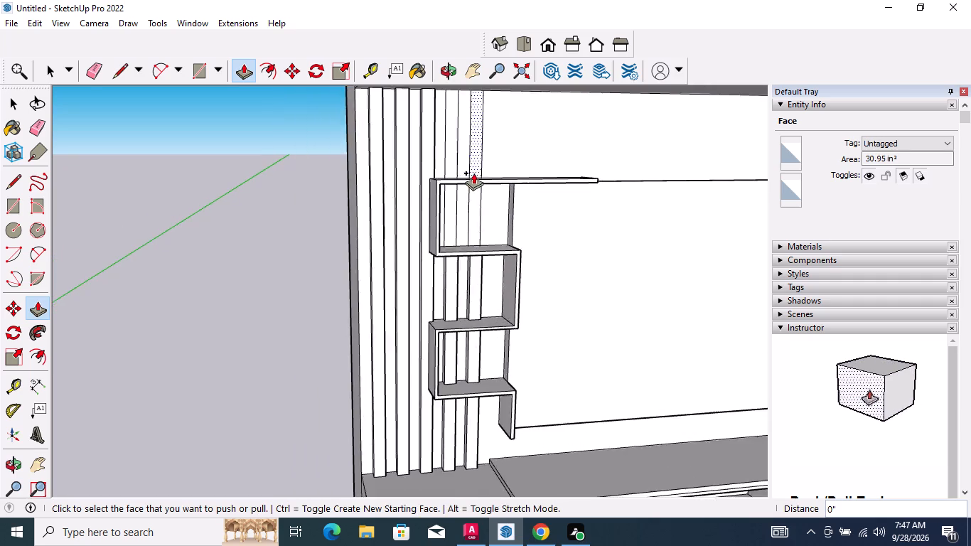
pyautogui.scroll(2, 473, 173)
pyautogui.doubleClick(439, 230)
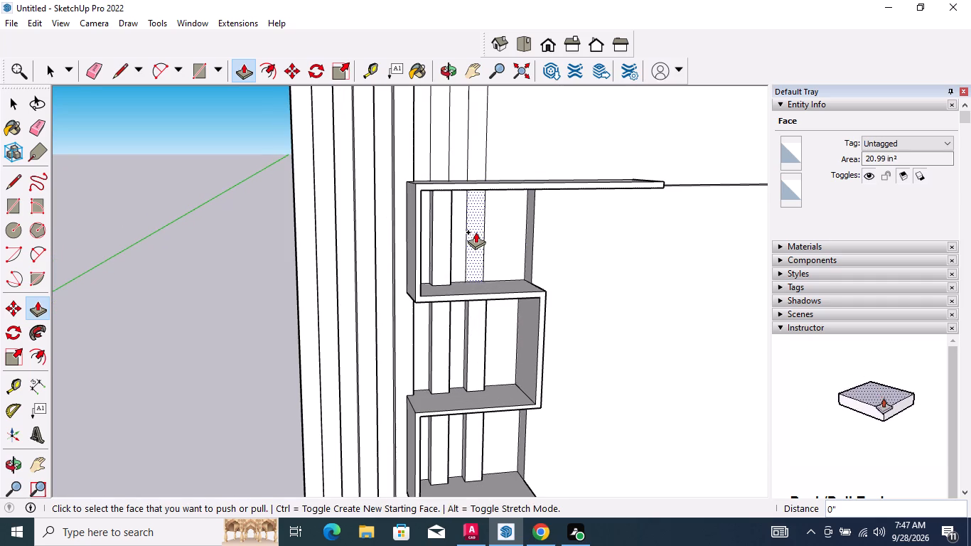
pyautogui.doubleClick(476, 232)
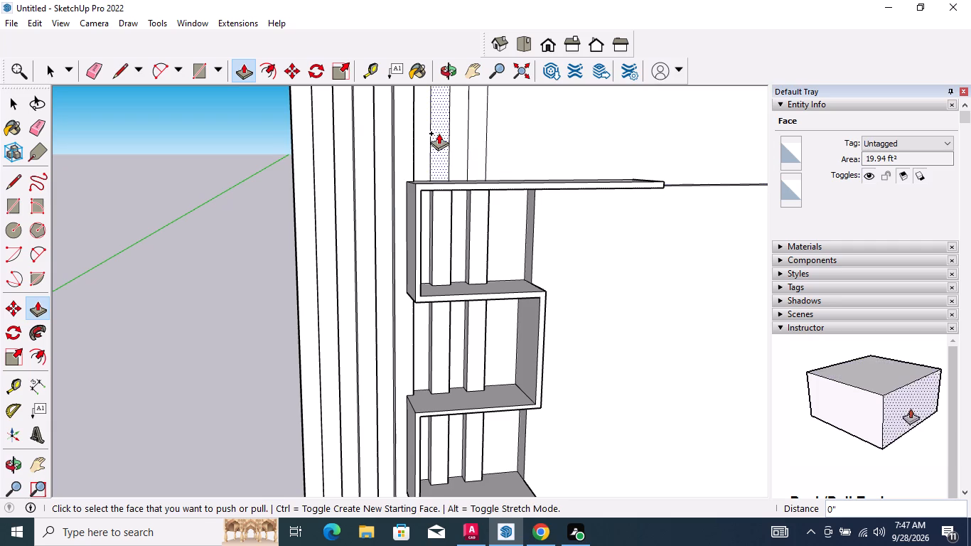
pyautogui.doubleClick(439, 134)
pyautogui.doubleClick(480, 135)
pyautogui.press('space')
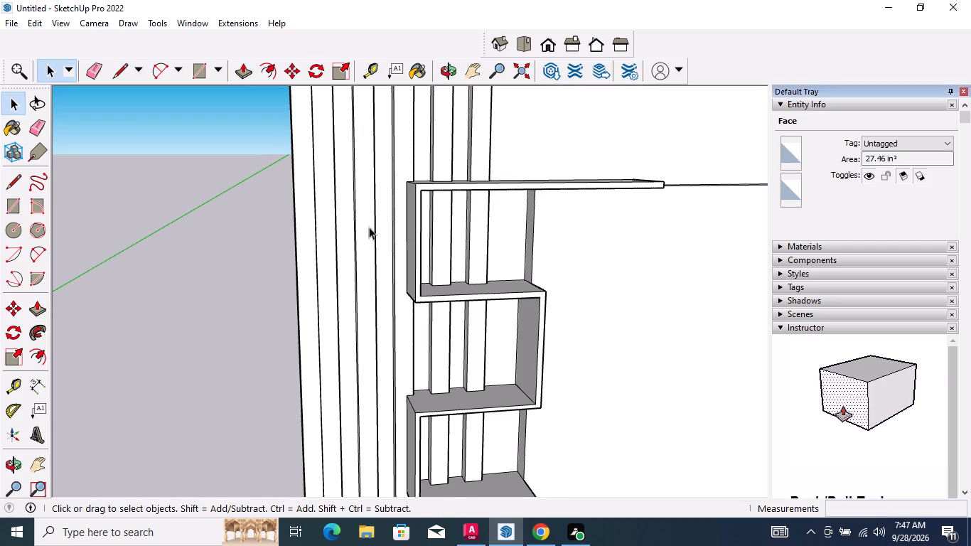
# Examine the slatted strip, stepped shelving and TV panel from several angles.
pyautogui.scroll(-9, 350, 235)
pyautogui.moveTo(370, 250); pyautogui.dragTo(478, 243, button='middle')
pyautogui.scroll(5, 397, 184)
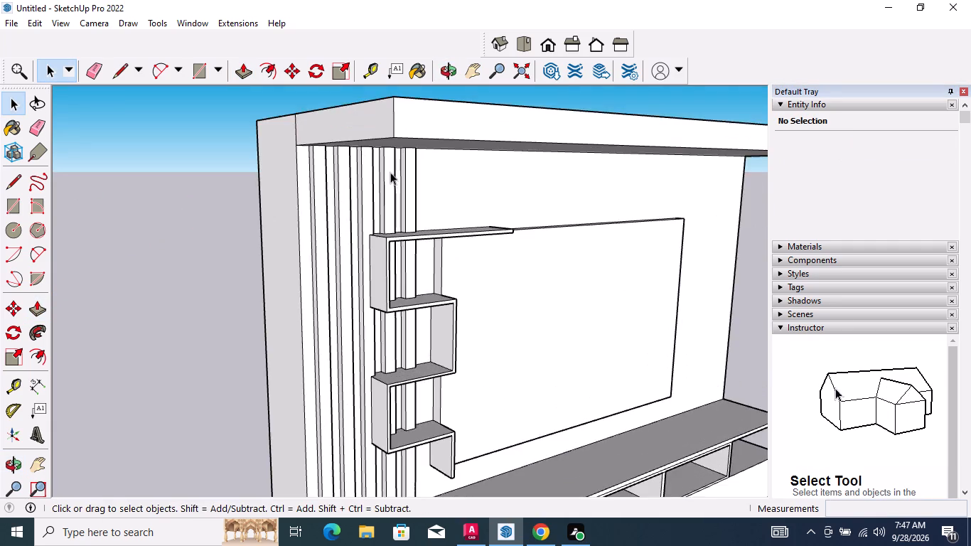
pyautogui.scroll(4, 390, 172)
pyautogui.moveTo(382, 171); pyautogui.dragTo(309, 191, button='middle')
pyautogui.scroll(-2, 309, 197)
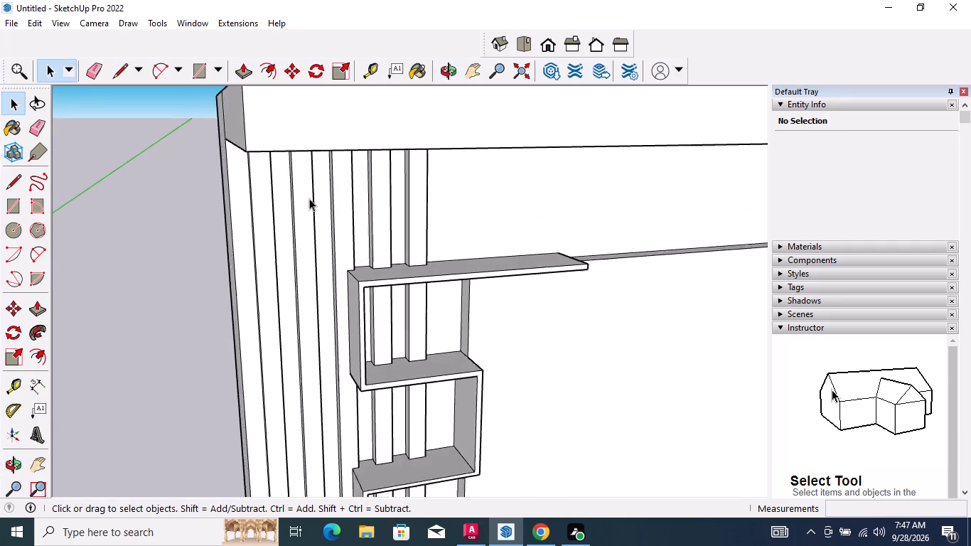
pyautogui.scroll(-8, 309, 198)
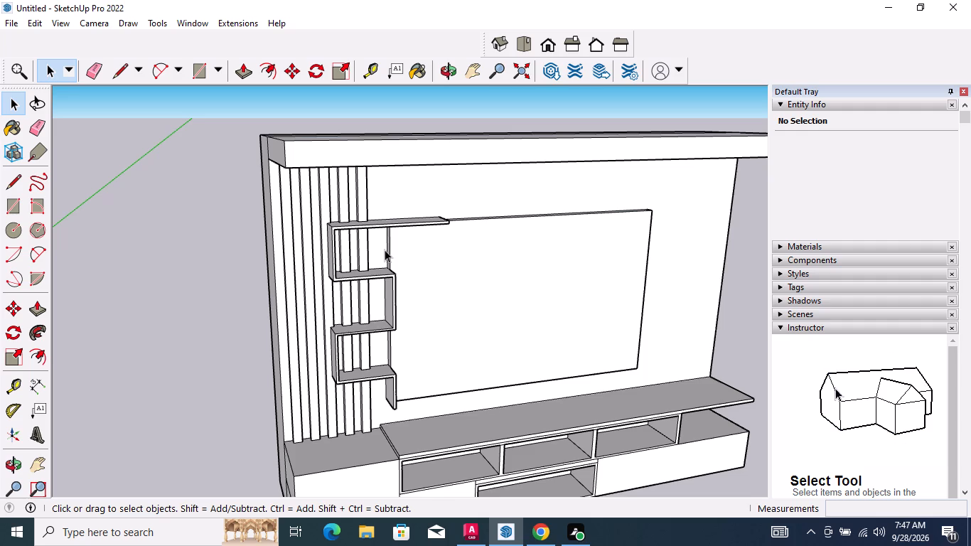
pyautogui.moveTo(427, 242); pyautogui.dragTo(381, 196, button='middle')
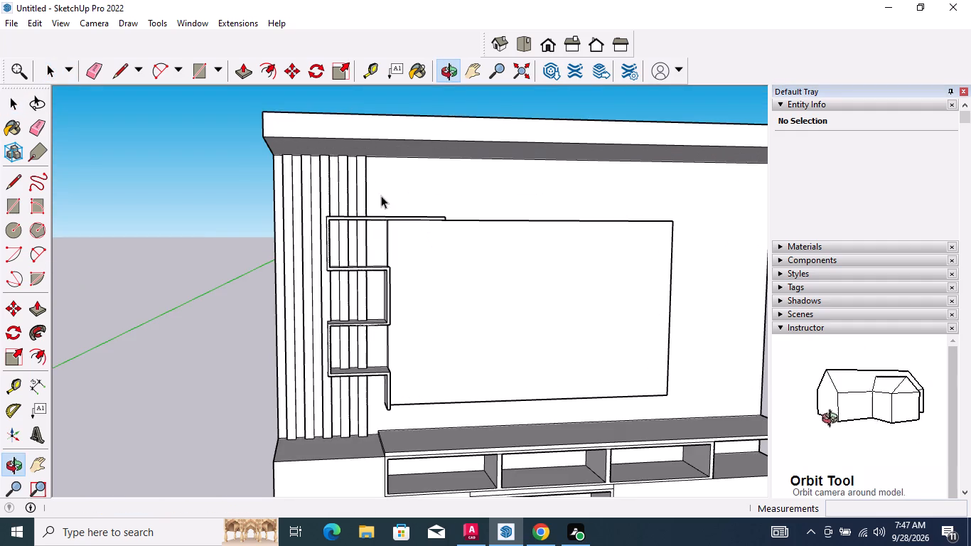
pyautogui.scroll(3, 441, 248)
pyautogui.moveTo(421, 254); pyautogui.dragTo(451, 279, button='middle')
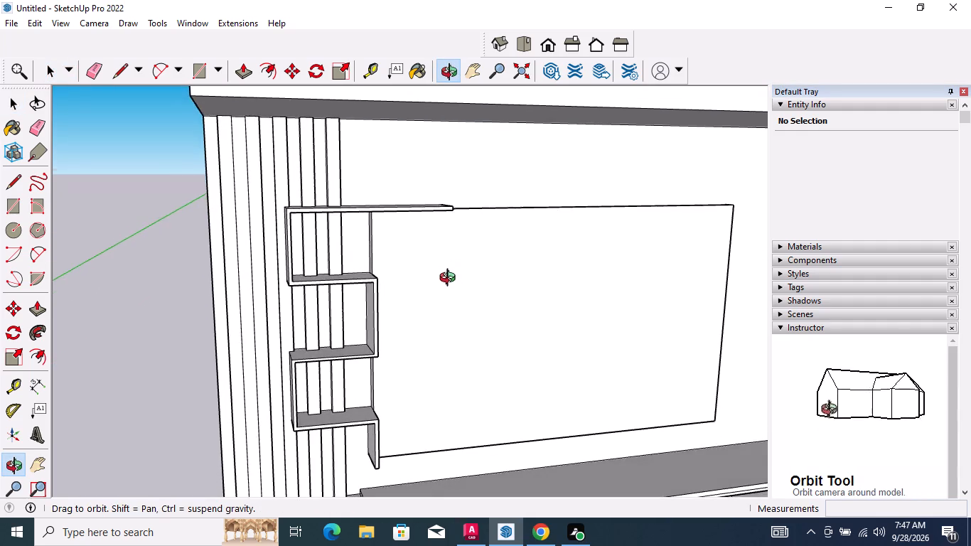
pyautogui.moveTo(451, 279); pyautogui.dragTo(474, 288, button='middle')
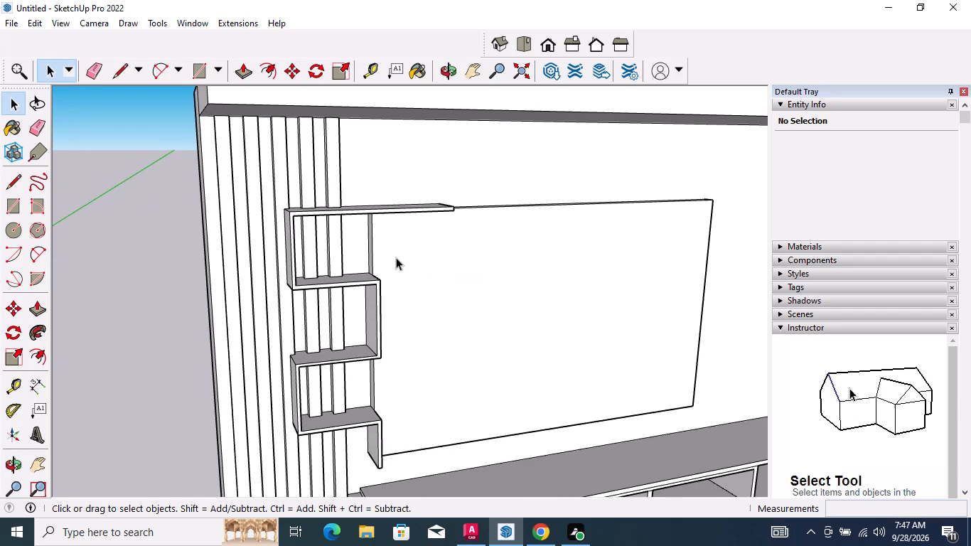
# Draw a thin horizontal rectangle about 1' 4 7/8" by 13/16" on the TV panel's face, just below the top shelf.
pyautogui.click(16, 201)
pyautogui.scroll(2, 456, 232)
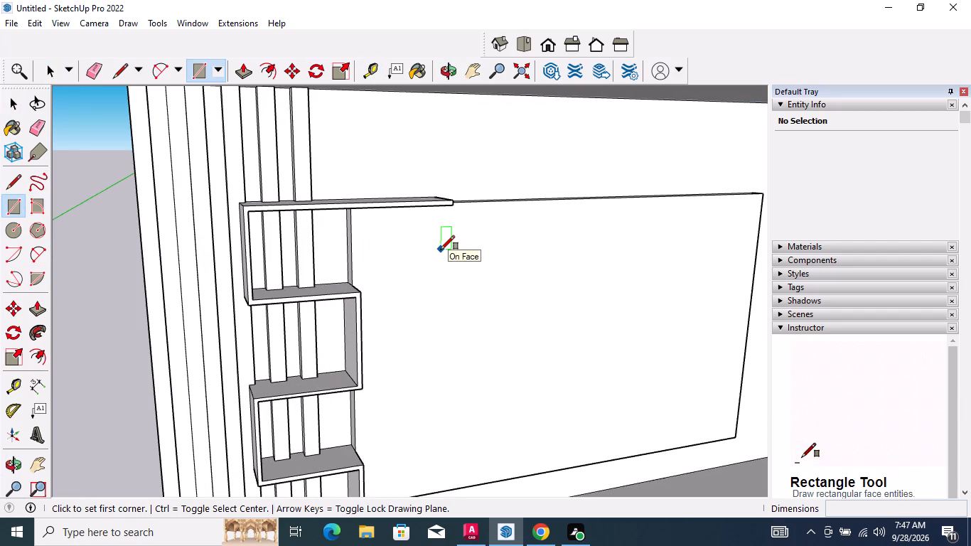
pyautogui.moveTo(363, 258); pyautogui.dragTo(372, 258)
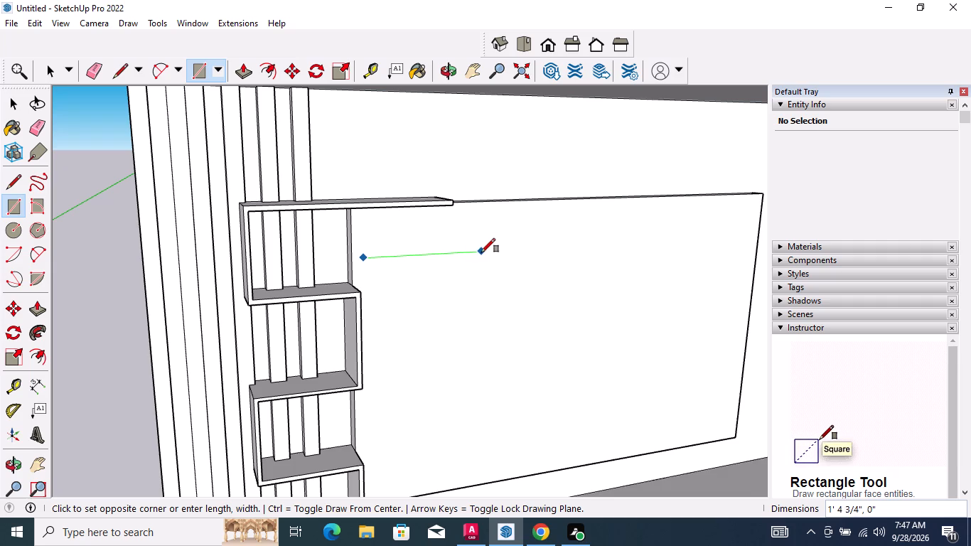
pyautogui.scroll(3, 482, 255)
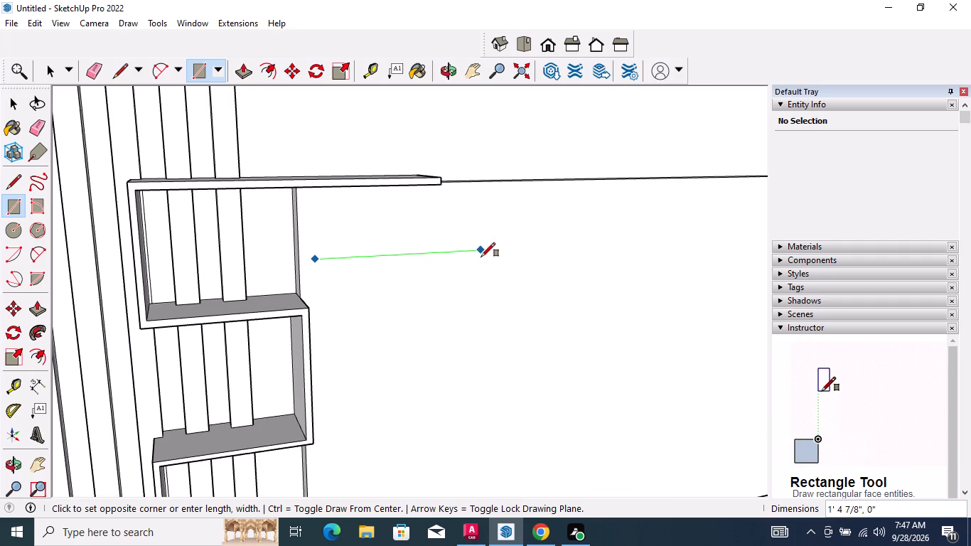
pyautogui.scroll(4, 481, 258)
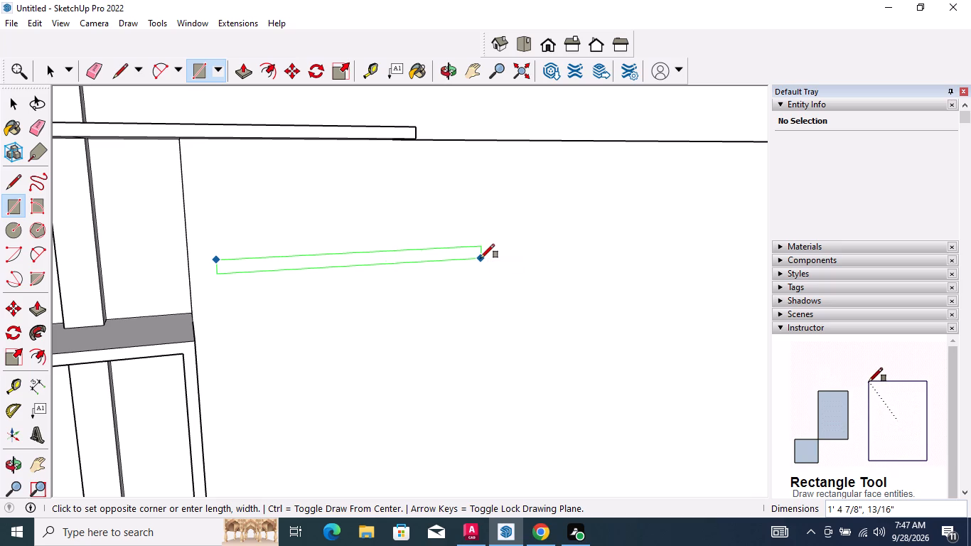
pyautogui.click(481, 258)
pyautogui.press('space')
# Extrude the thin rectangle outward into a small floating shelf, with its depth matched to the front of the stepped shelving.
pyautogui.scroll(-2, 339, 273)
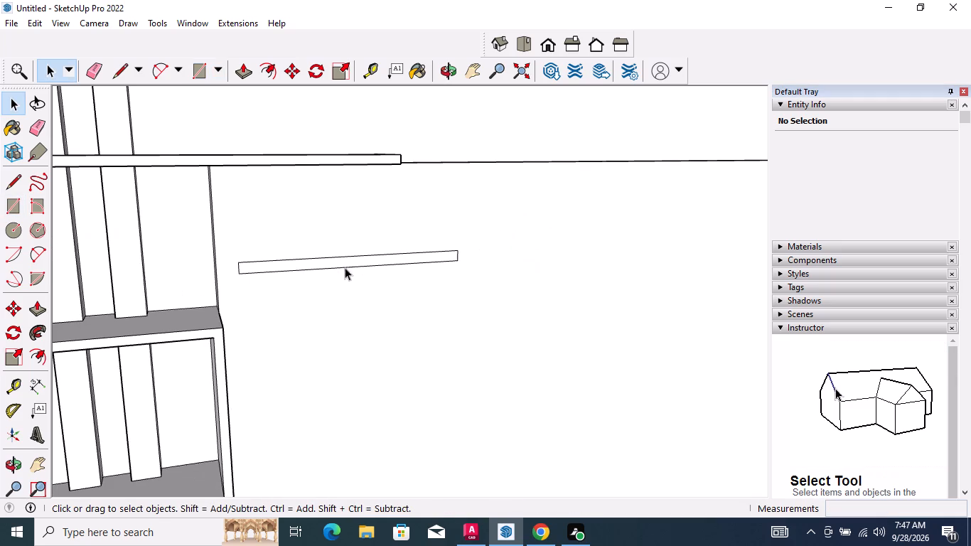
pyautogui.click(43, 311)
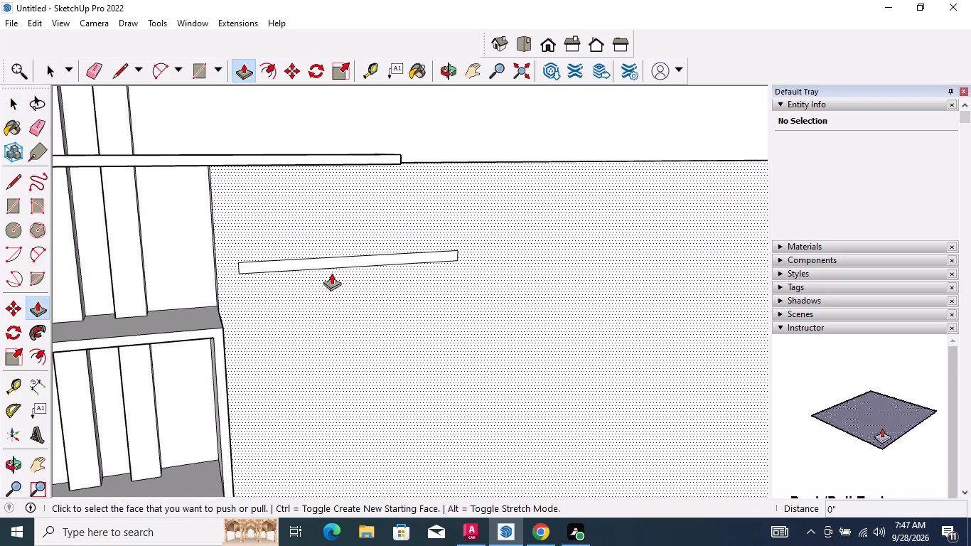
pyautogui.click(331, 262)
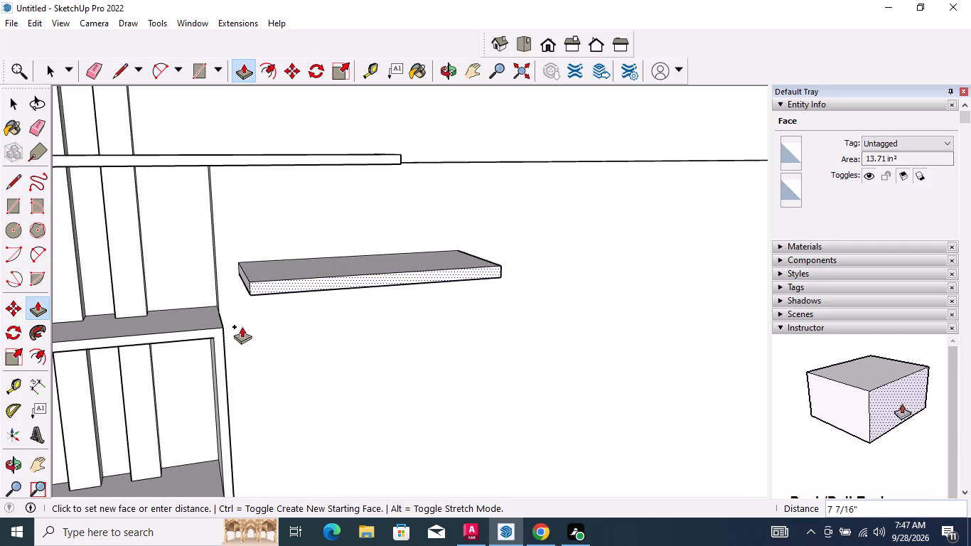
pyautogui.moveTo(222, 328); pyautogui.dragTo(229, 327)
pyautogui.press('space')
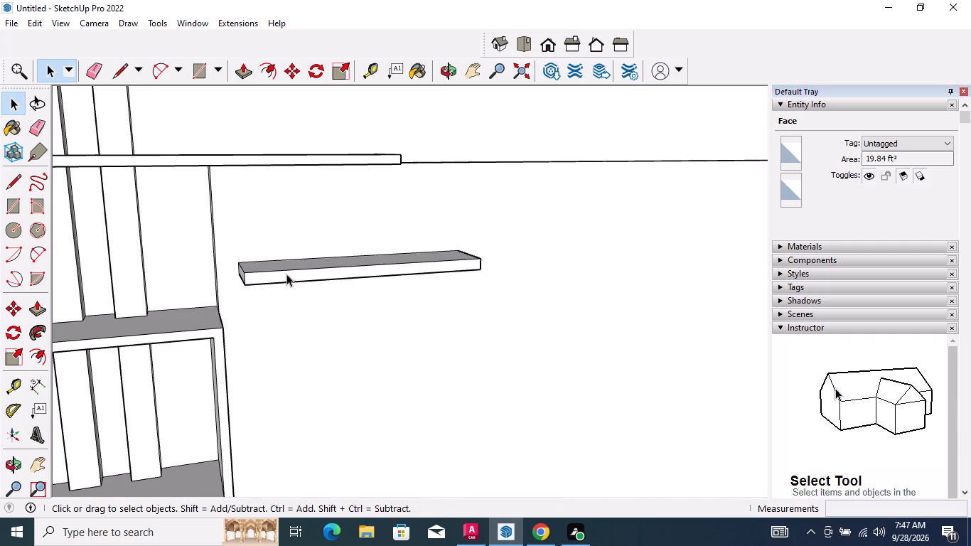
pyautogui.scroll(-13, 286, 274)
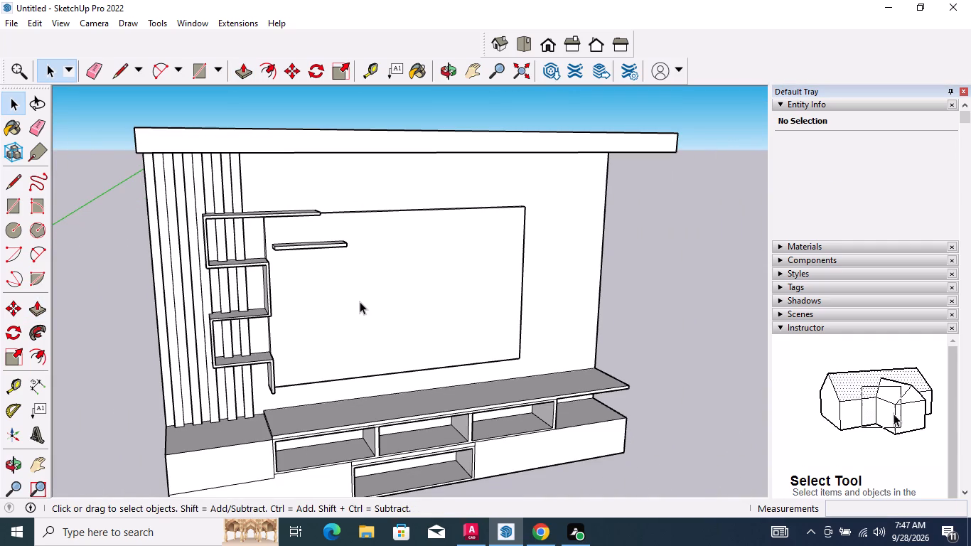
pyautogui.scroll(-3, 277, 255)
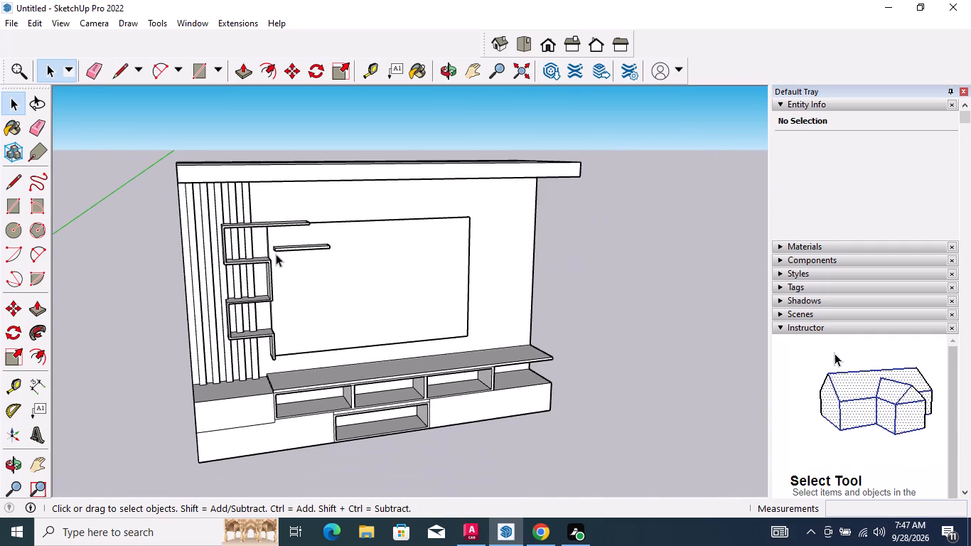
pyautogui.scroll(2, 250, 259)
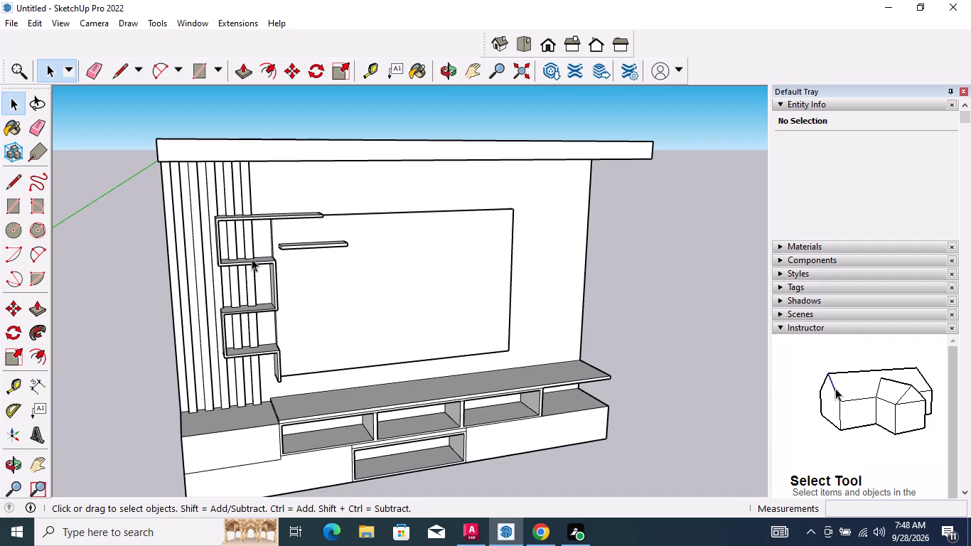
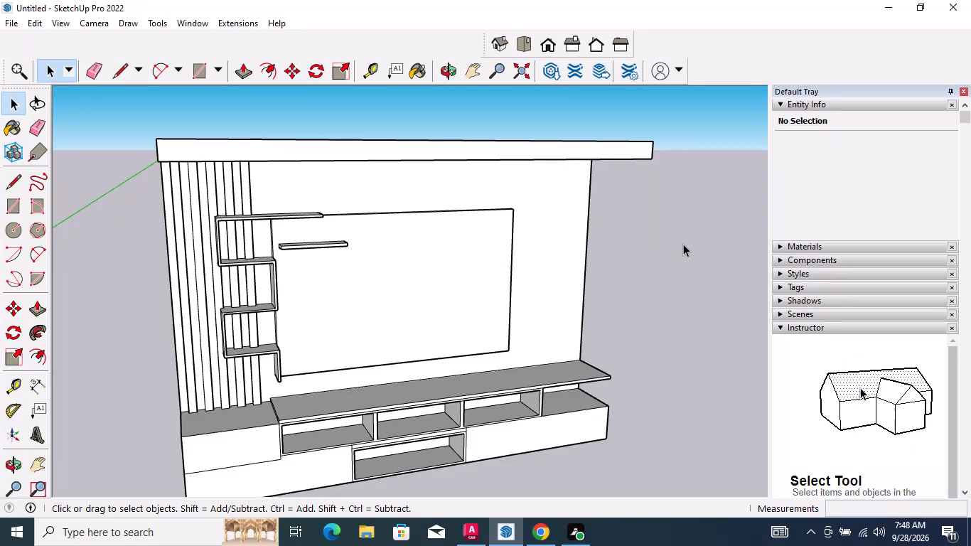
# Widen the TV panel by moving its vertical edge opposite the stepped shelving a short distance outward.
pyautogui.moveTo(681, 246); pyautogui.dragTo(587, 236, button='middle')
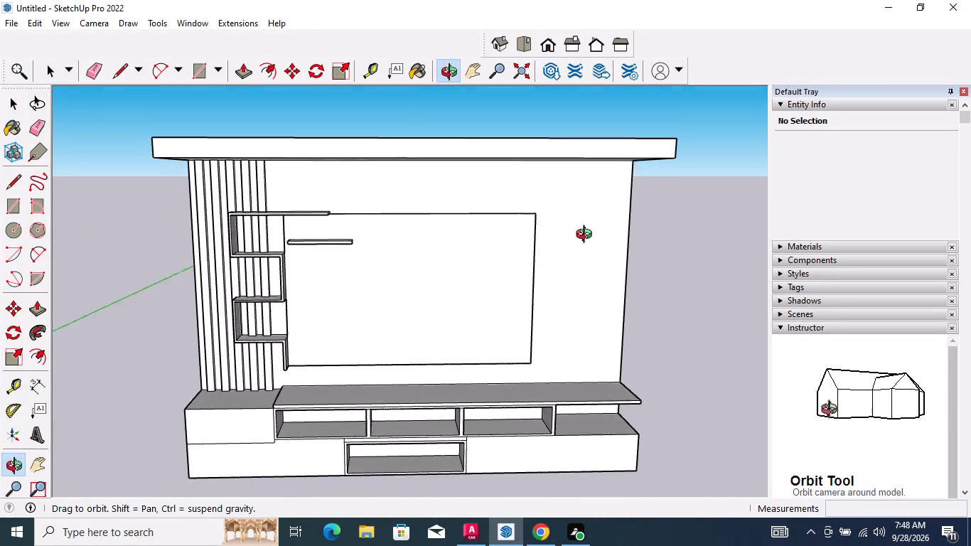
pyautogui.moveTo(587, 236); pyautogui.dragTo(548, 241, button='middle')
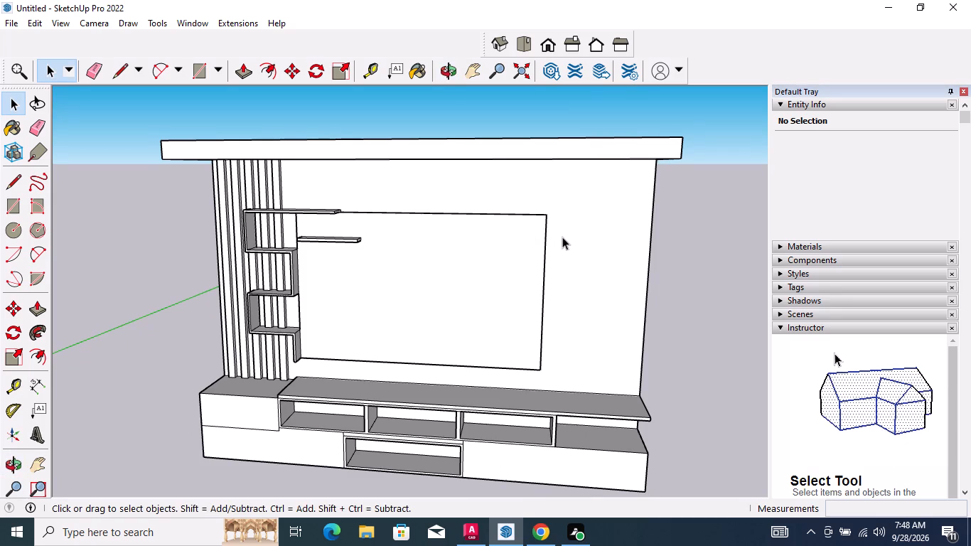
pyautogui.scroll(1, 604, 258)
pyautogui.click(16, 208)
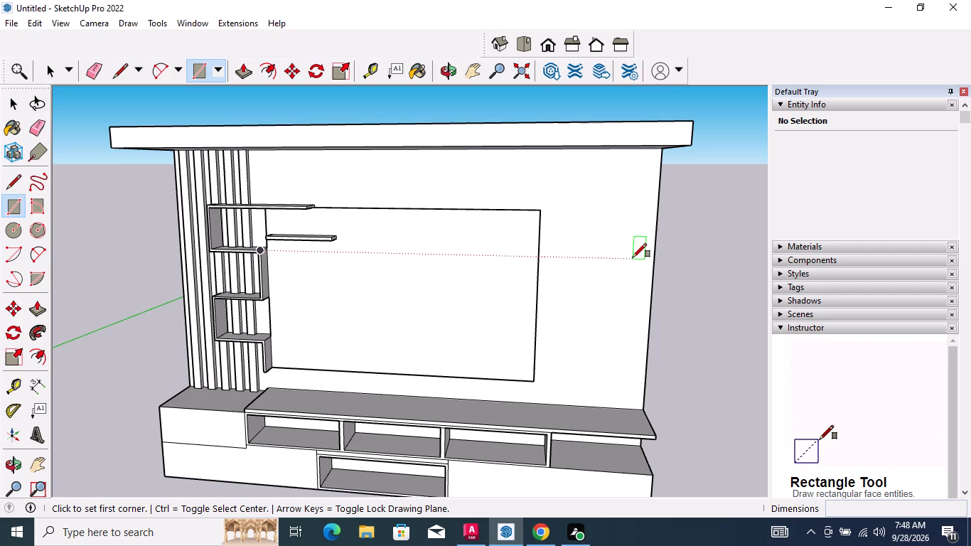
pyautogui.scroll(1, 633, 320)
pyautogui.moveTo(623, 309); pyautogui.dragTo(642, 233, button='middle')
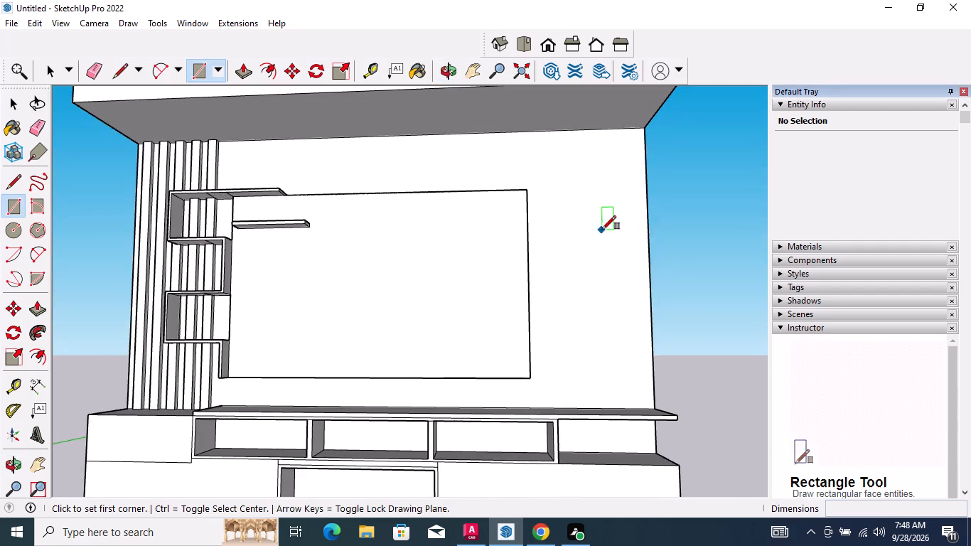
pyautogui.scroll(3, 602, 229)
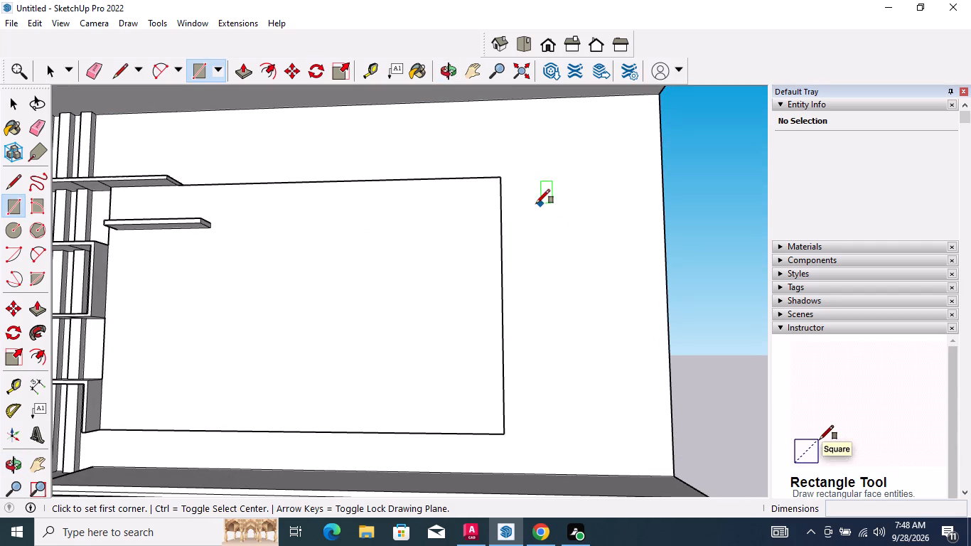
pyautogui.scroll(-4, 526, 219)
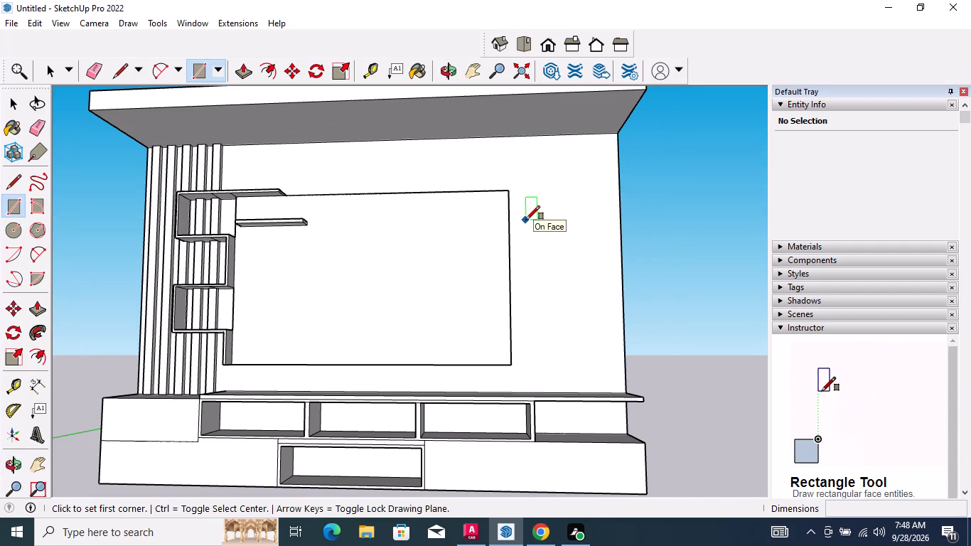
pyautogui.press('space')
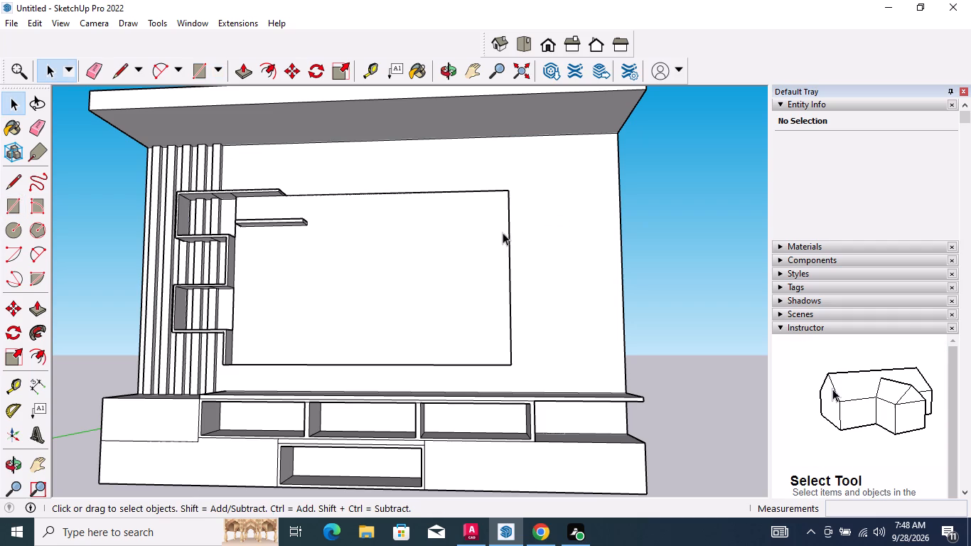
pyautogui.click(509, 227)
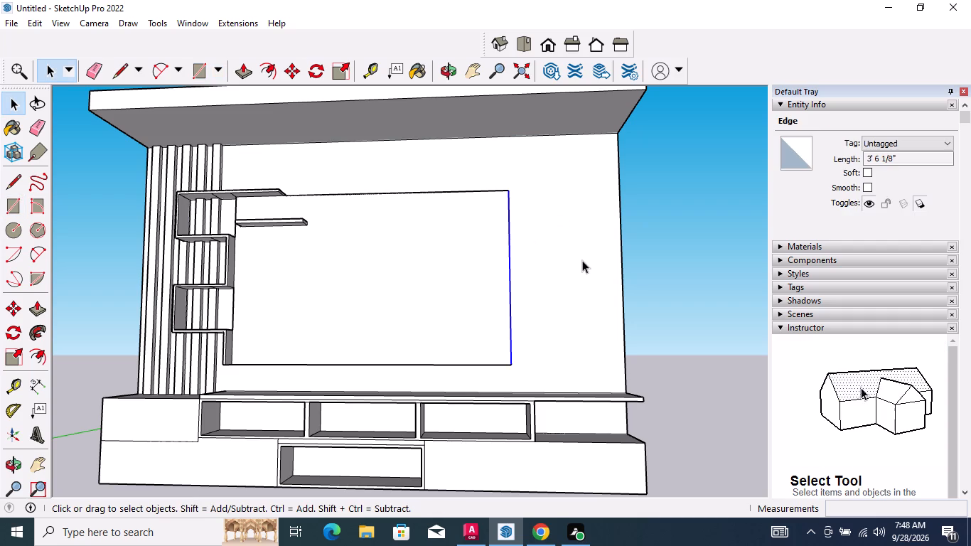
pyautogui.press('m')
pyautogui.click(513, 365)
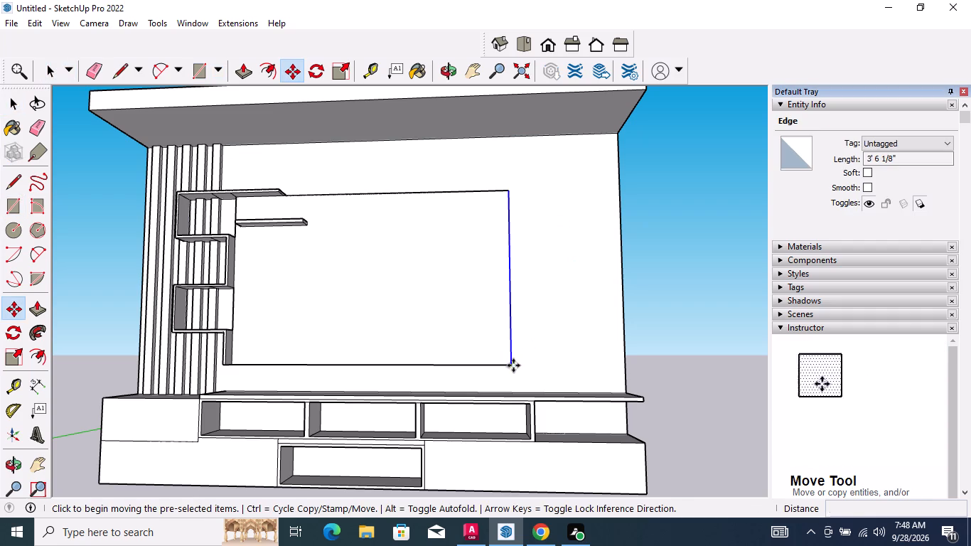
pyautogui.click(537, 363)
pyautogui.press('space')
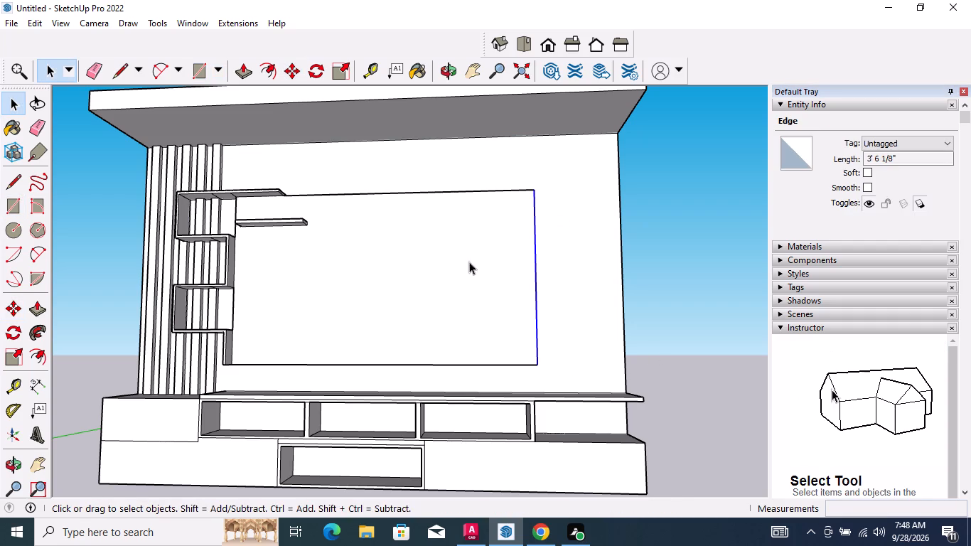
# Draw a rectangle about 1' 5 3/16" wide by 9 3/4" high on the back slab, against the TV panel's right edge near its upper corner.
pyautogui.moveTo(15, 211); pyautogui.dragTo(34, 217)
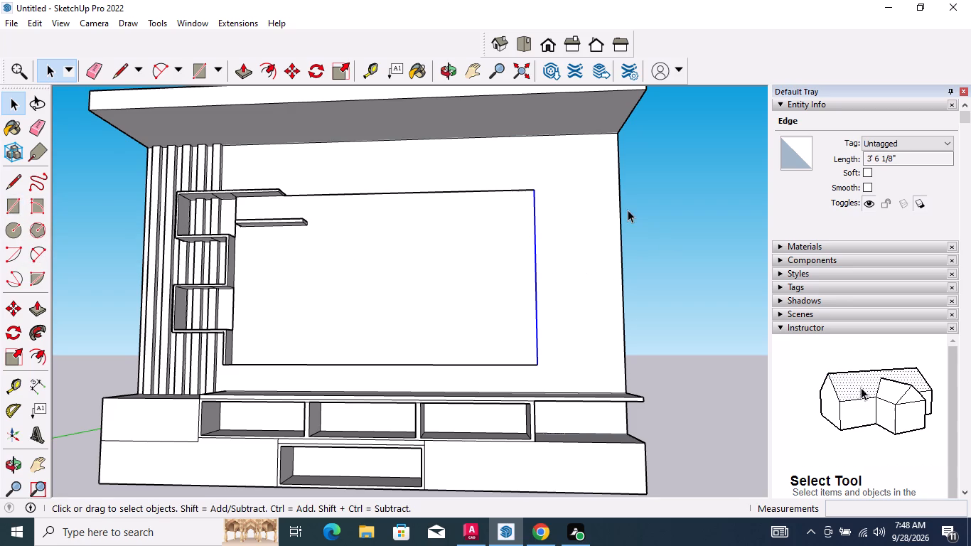
pyautogui.click(11, 206)
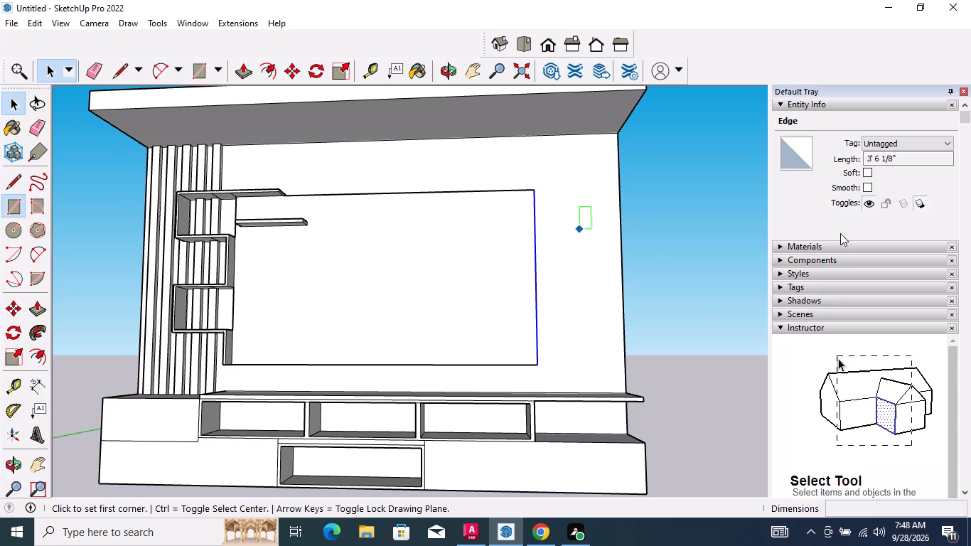
pyautogui.scroll(3, 626, 199)
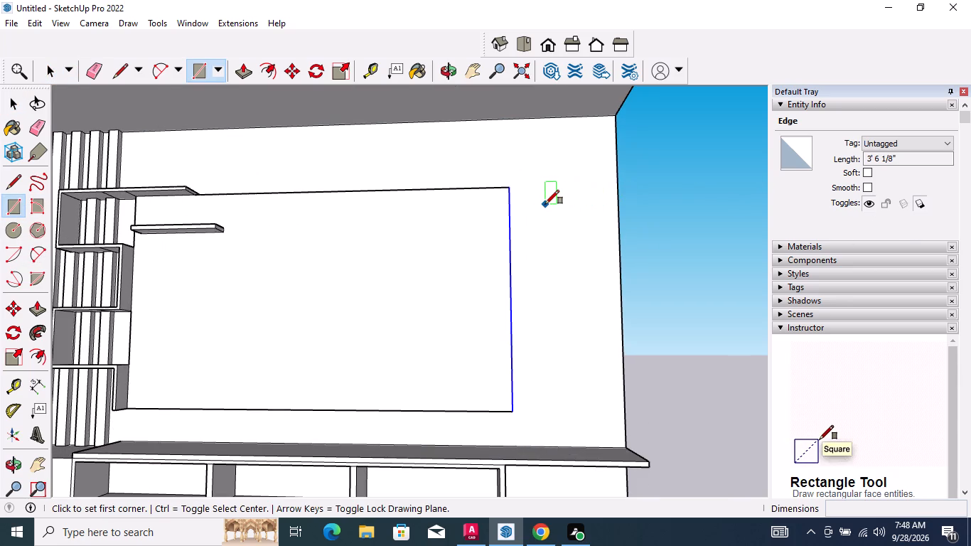
pyautogui.scroll(1, 527, 203)
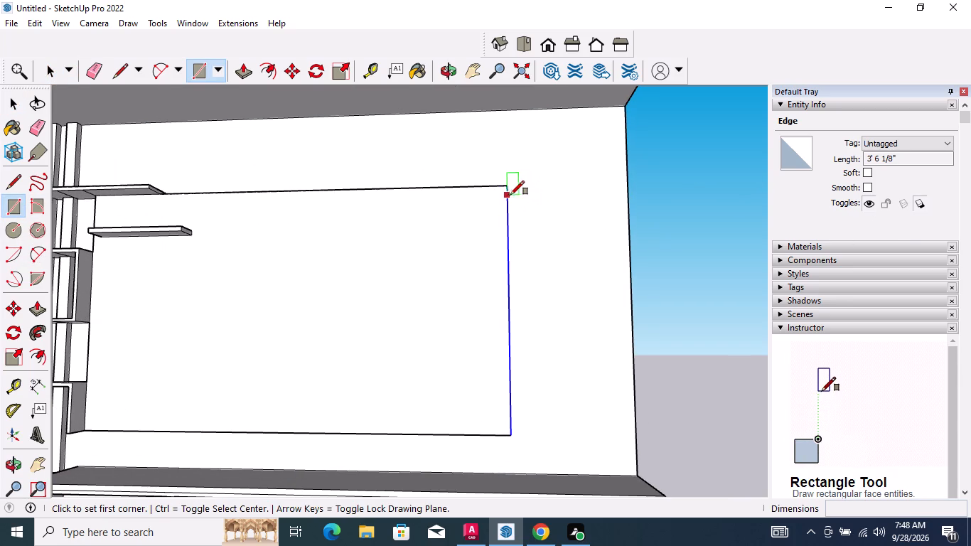
pyautogui.click(508, 195)
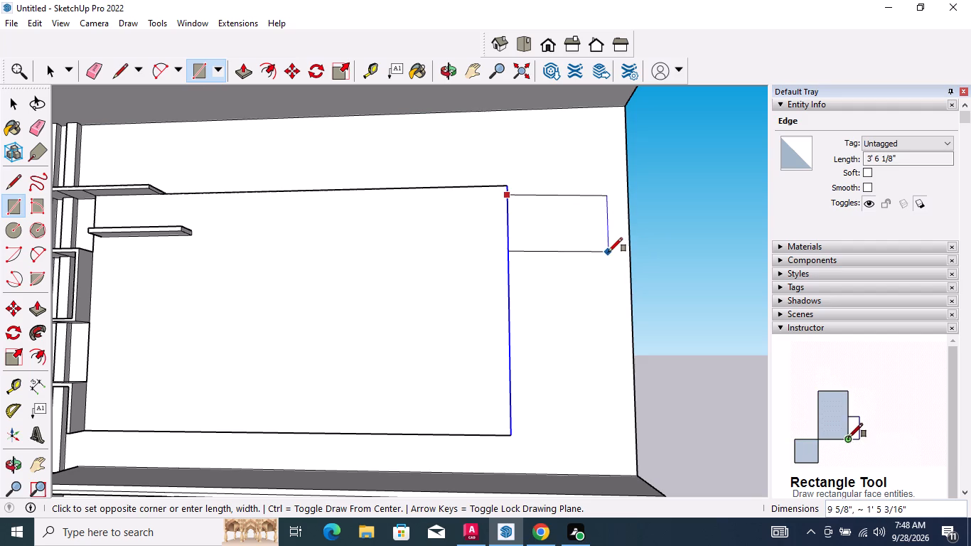
pyautogui.click(608, 252)
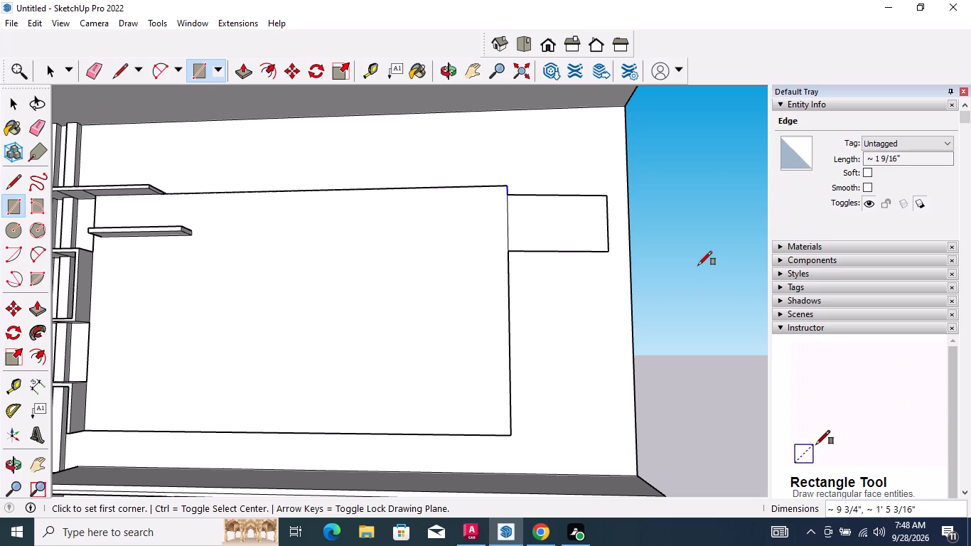
# Offset the new rectangle's outline slightly inward to form a narrow frame border.
pyautogui.press('space')
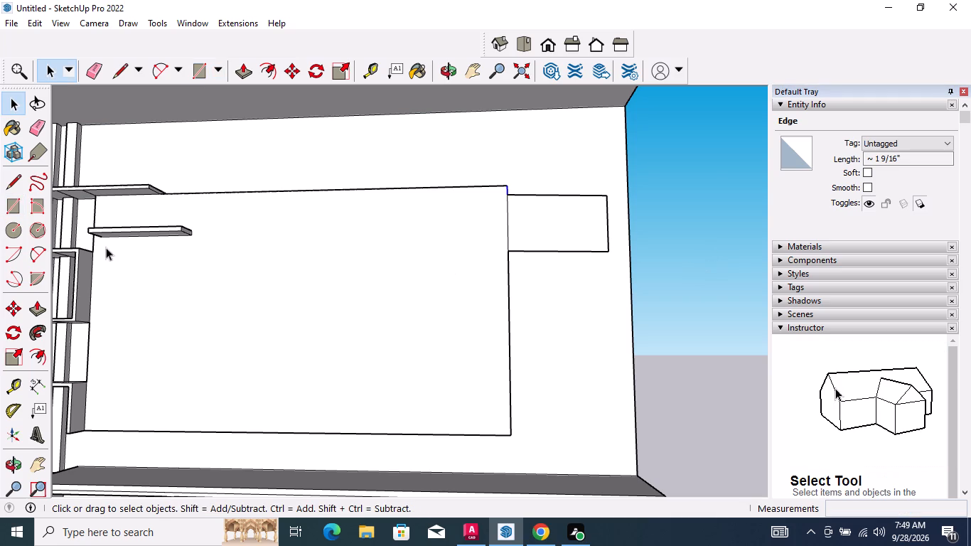
pyautogui.click(38, 355)
pyautogui.click(562, 211)
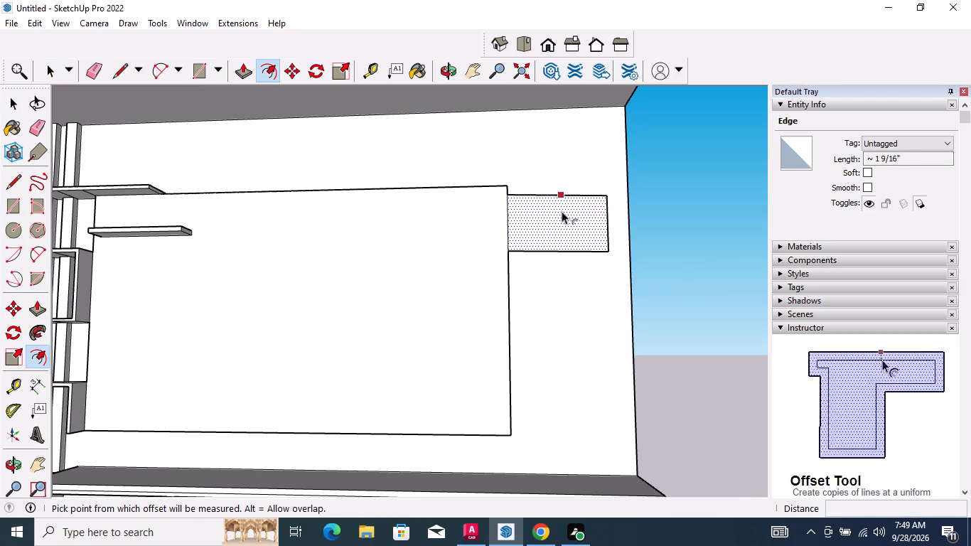
pyautogui.scroll(3, 562, 200)
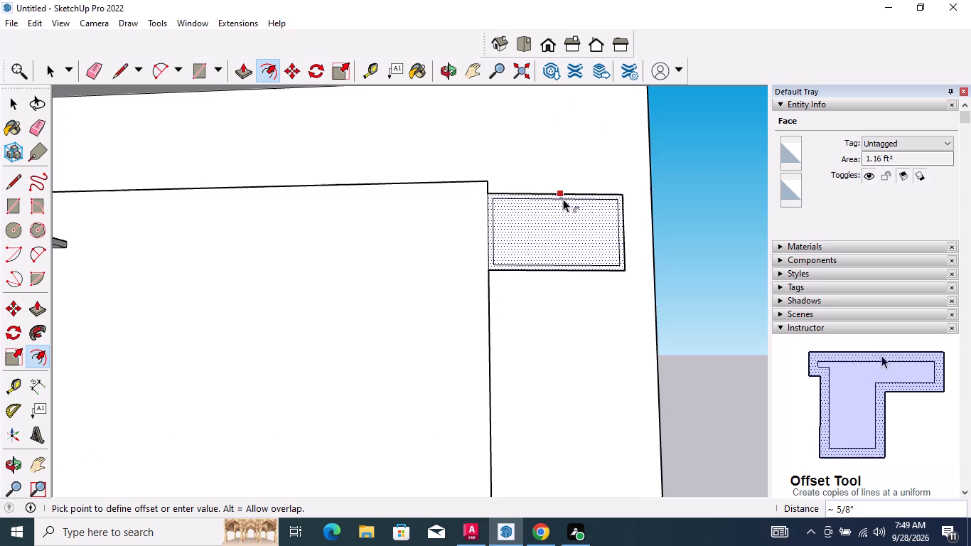
pyautogui.click(563, 201)
pyautogui.press('space')
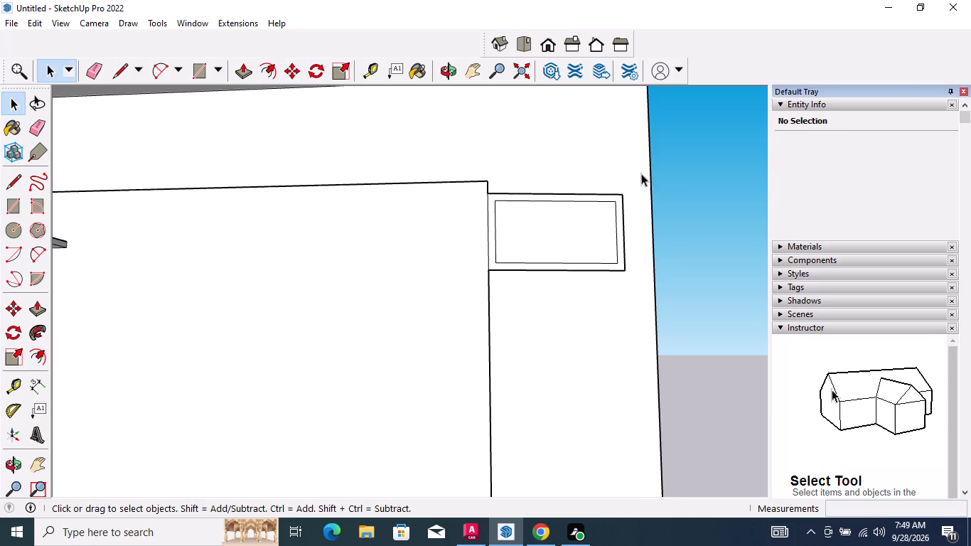
# Select the whole framed rectangle and copy it about 1' 2 3/8" down along the TV panel's right edge.
pyautogui.scroll(-4, 535, 146)
pyautogui.doubleClick(576, 205)
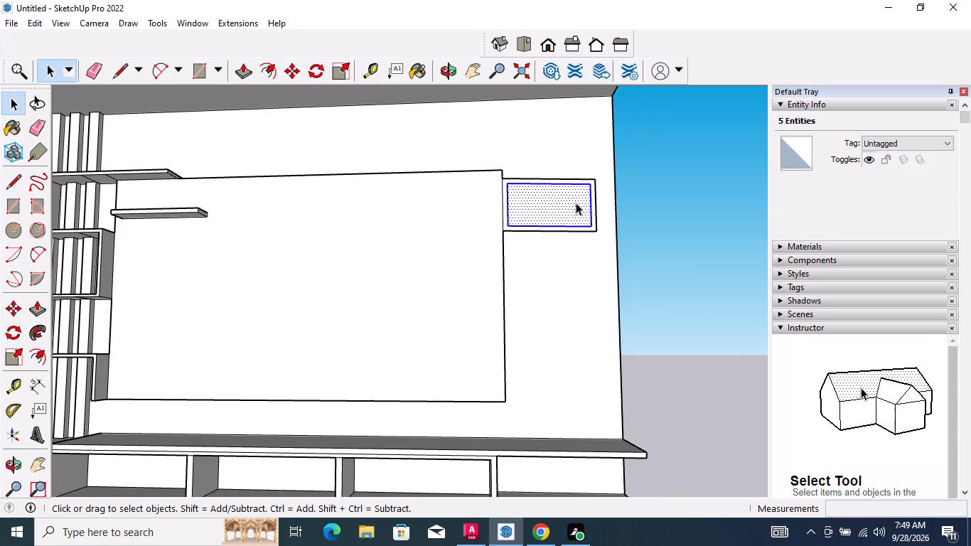
pyautogui.keyDown('ctrl'); pyautogui.scroll(2, 586, 179); pyautogui.keyUp('ctrl')
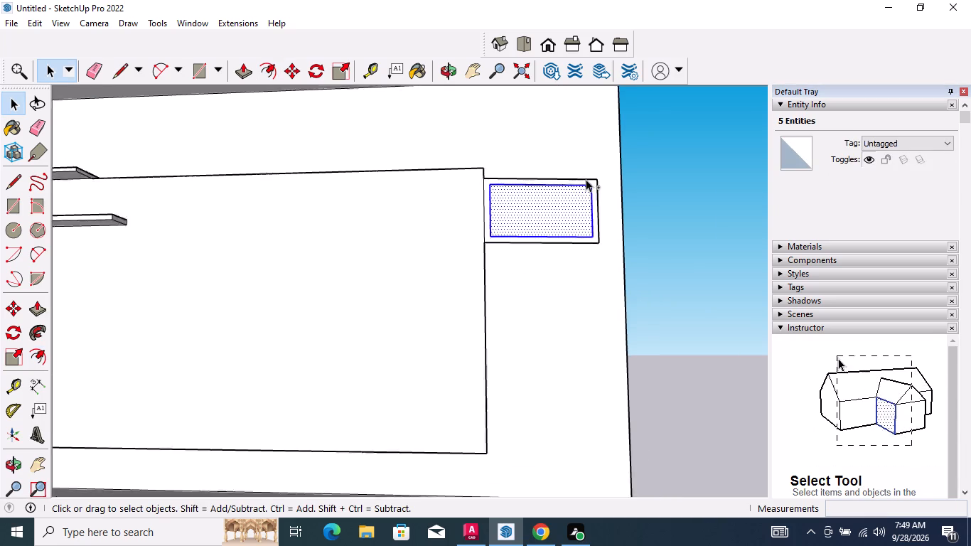
pyautogui.keyDown('ctrl'); pyautogui.scroll(2, 586, 179); pyautogui.keyUp('ctrl')
pyautogui.keyDown('ctrl'); pyautogui.doubleClick(586, 181); pyautogui.keyUp('ctrl')
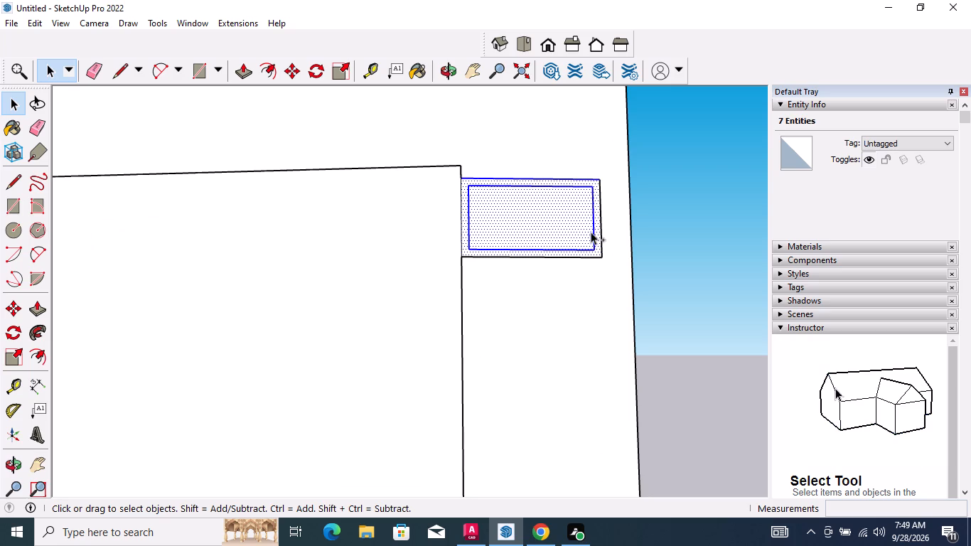
pyautogui.keyDown('ctrl'); pyautogui.click(601, 234); pyautogui.keyUp('ctrl')
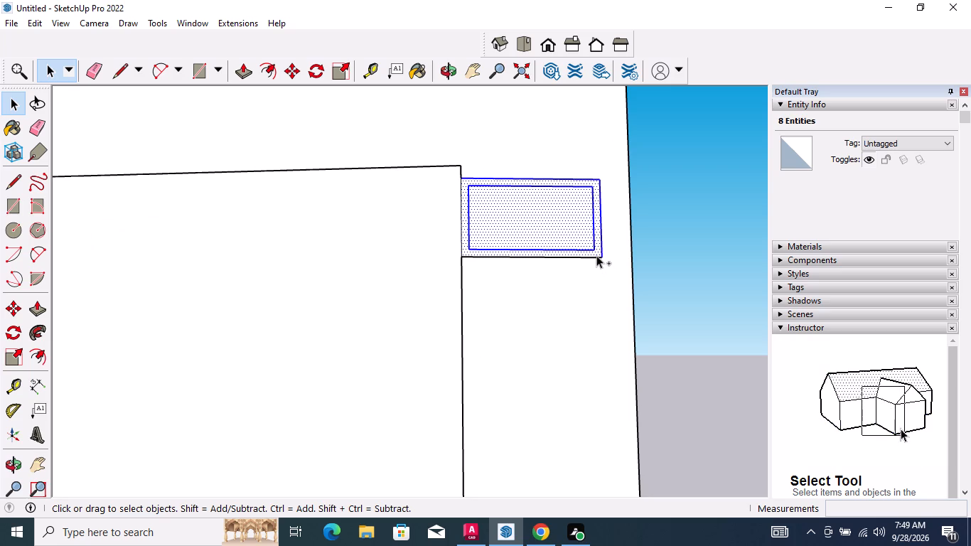
pyautogui.keyDown('ctrl'); pyautogui.click(596, 255); pyautogui.keyUp('ctrl')
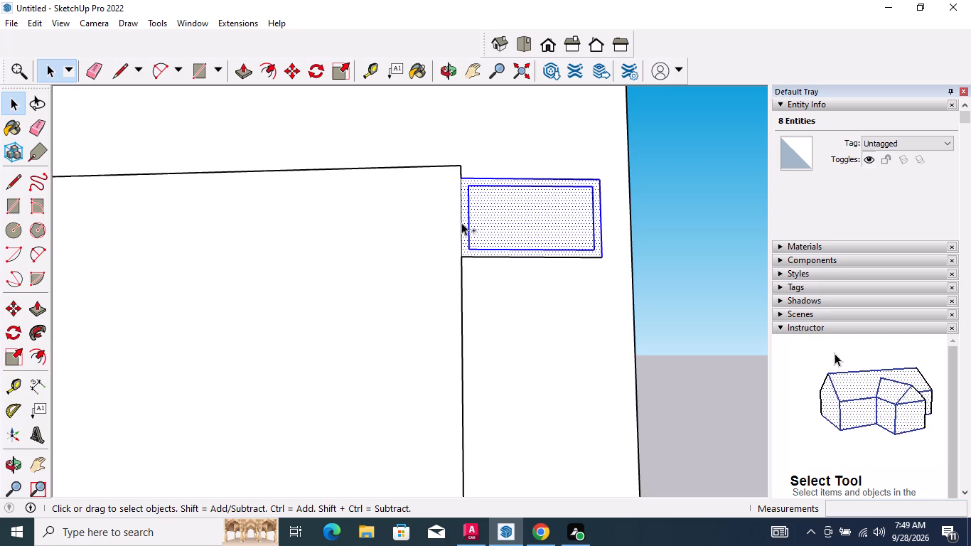
pyautogui.keyDown('ctrl'); pyautogui.click(461, 223); pyautogui.keyUp('ctrl')
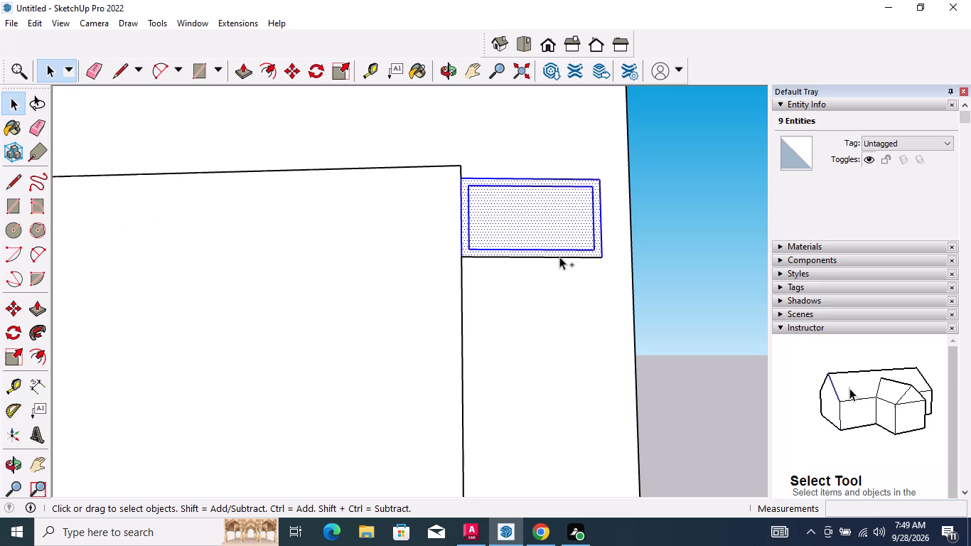
pyautogui.keyDown('ctrl'); pyautogui.click(559, 257); pyautogui.keyUp('ctrl')
pyautogui.press('m')
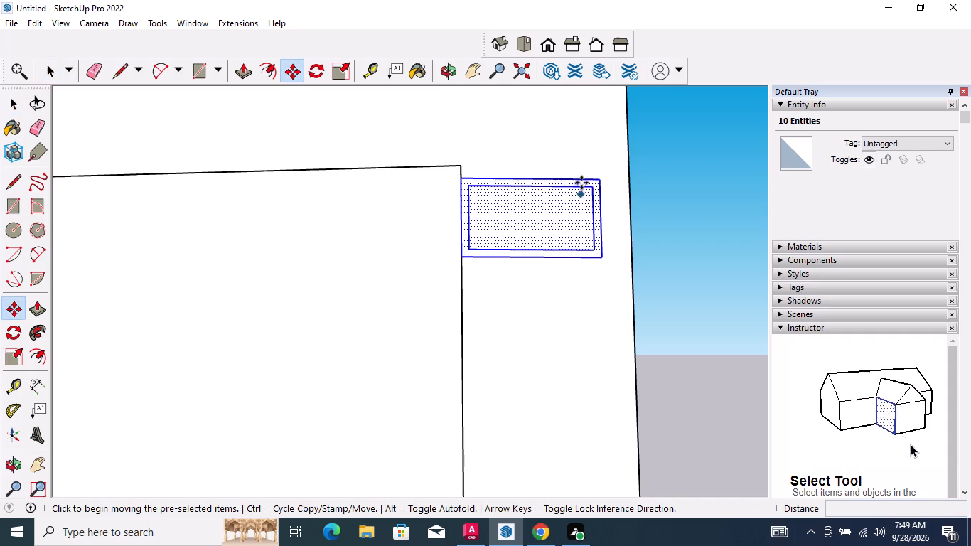
pyautogui.scroll(-4, 550, 156)
pyautogui.click(488, 171)
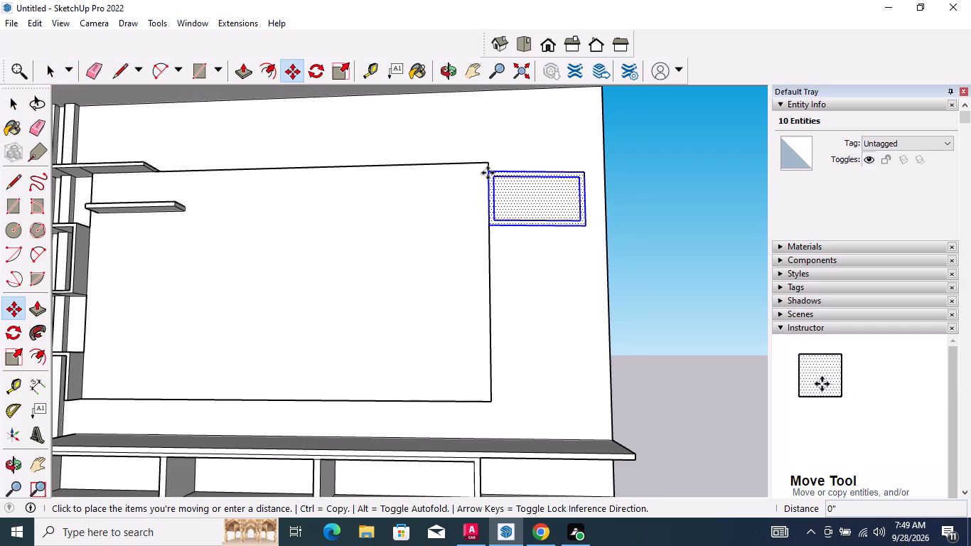
pyautogui.click(493, 251)
# Copy the framed rectangle again, about 1' 1 13/16" below the first copy along the same edge.
pyautogui.click(490, 251)
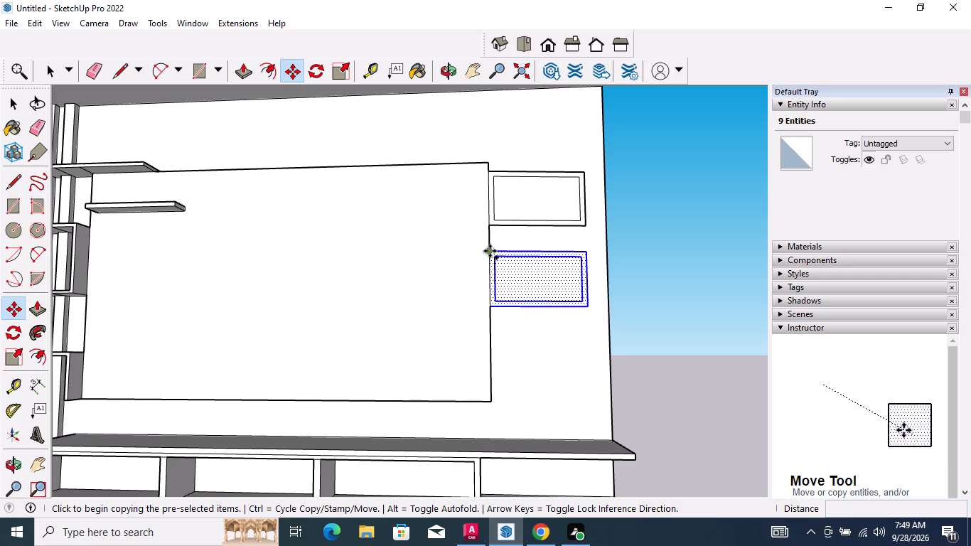
pyautogui.click(493, 330)
pyautogui.press('space')
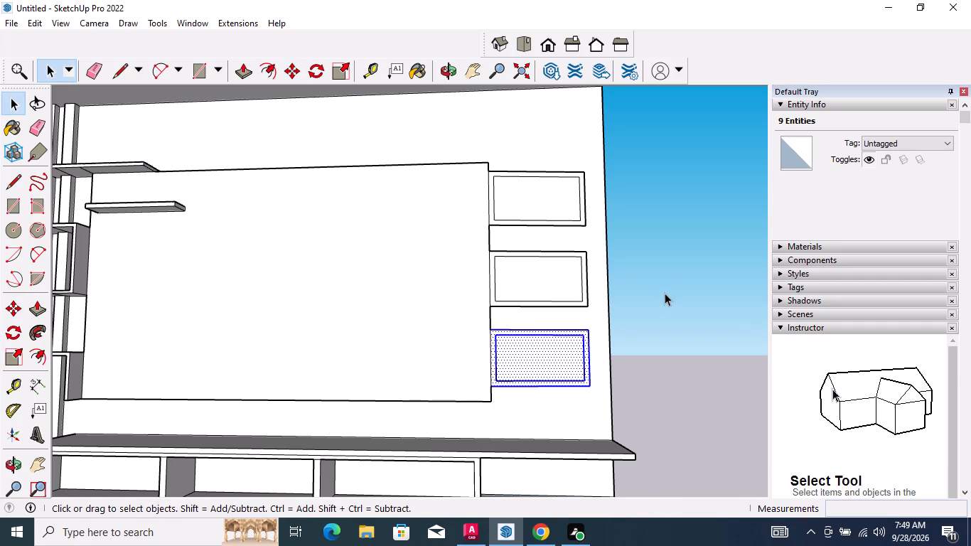
pyautogui.click(665, 289)
# Extrude the border faces of all three framed rectangles beside the TV panel outward about 7 7/8" to form open boxes.
pyautogui.moveTo(422, 242); pyautogui.dragTo(433, 330, button='middle')
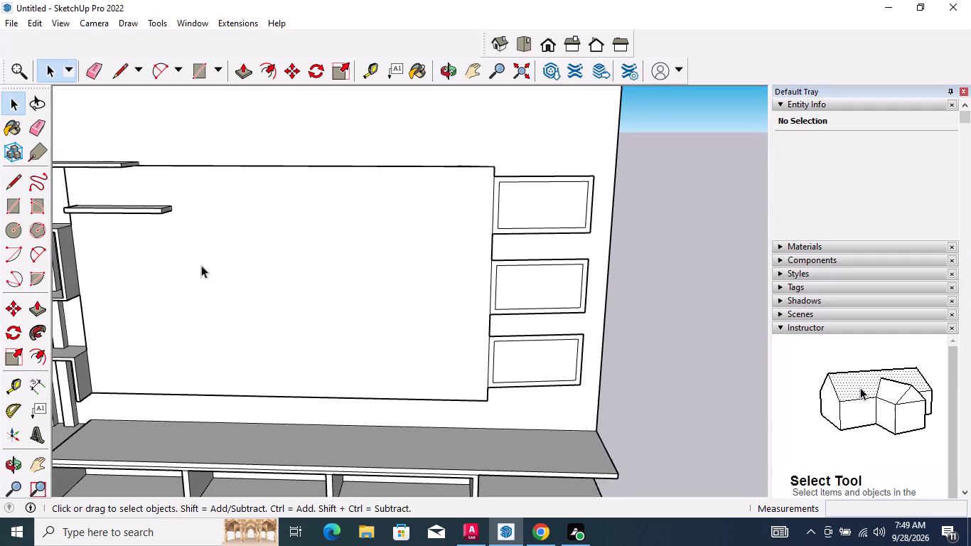
pyautogui.click(41, 306)
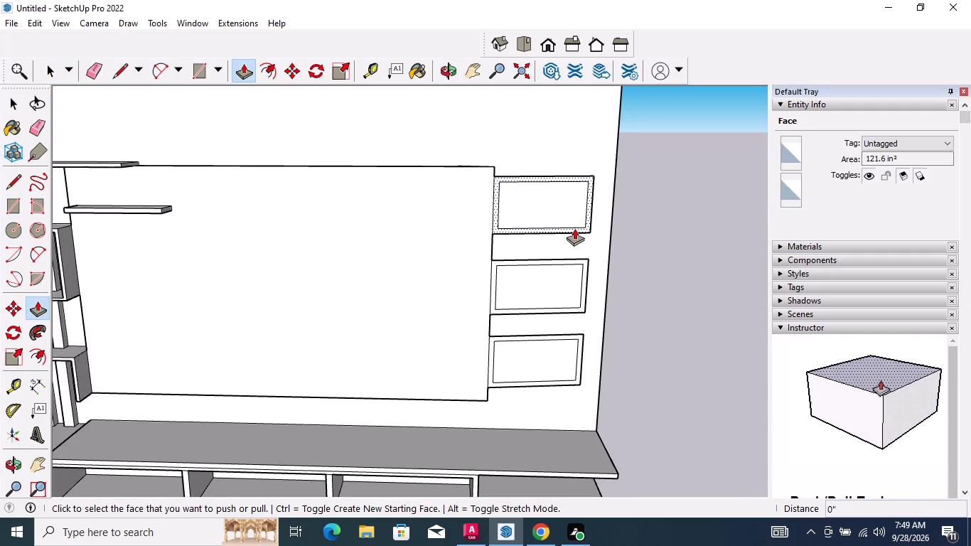
pyautogui.click(574, 228)
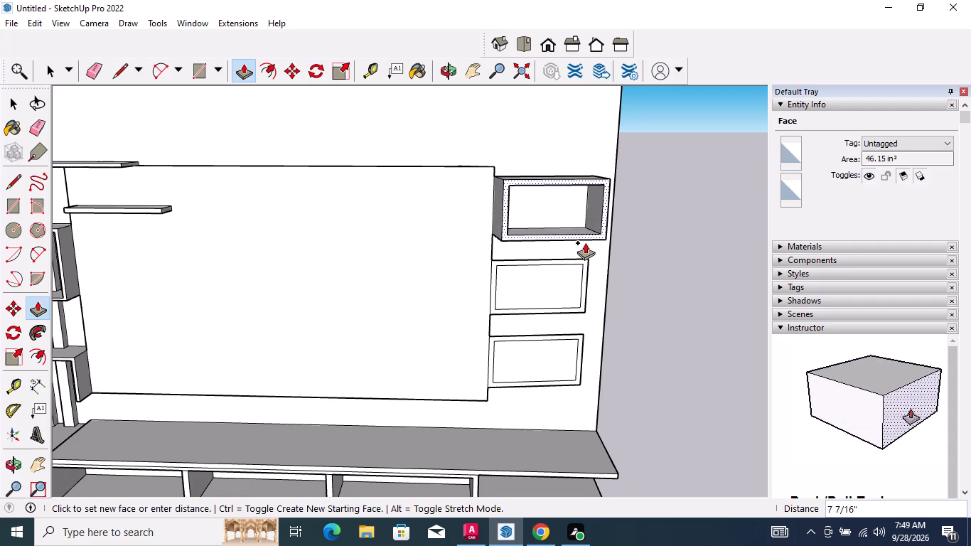
pyautogui.click(586, 243)
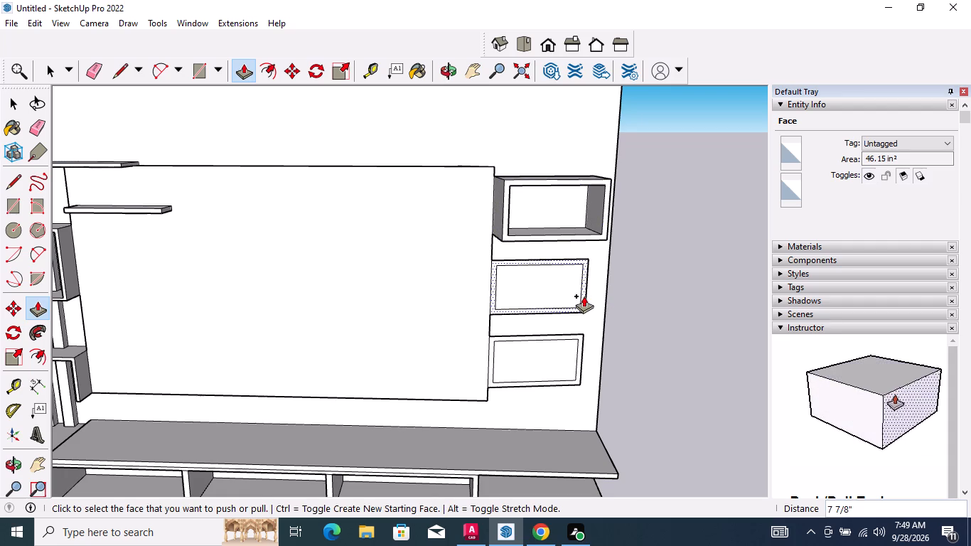
pyautogui.doubleClick(584, 296)
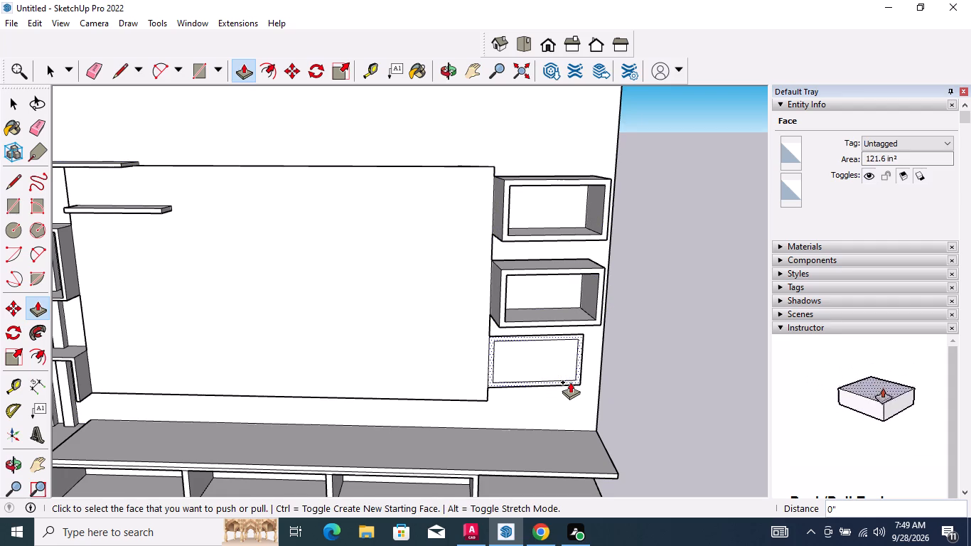
pyautogui.doubleClick(570, 382)
pyautogui.press('space')
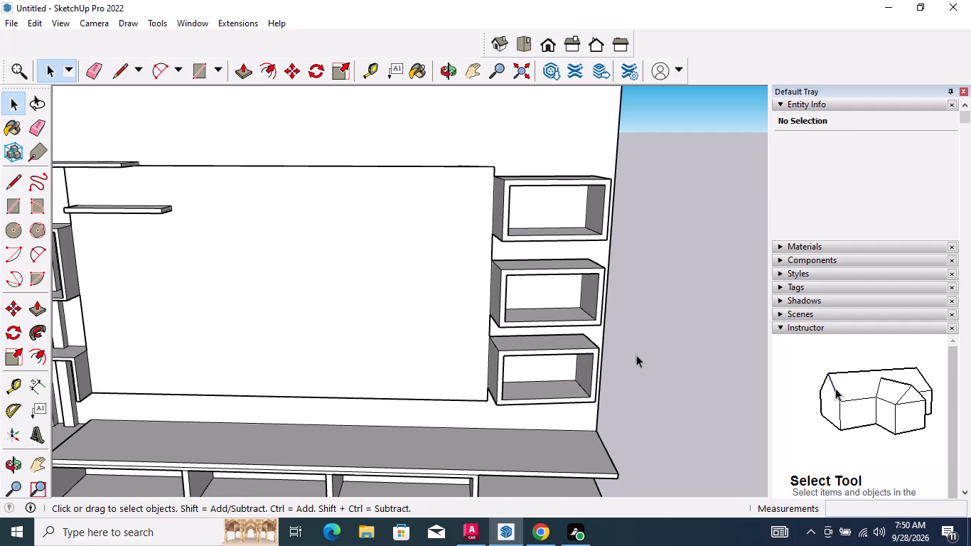
# Examine the wall unit from above, below and the front, checking the side boxes against the TV panel and ledge.
pyautogui.moveTo(277, 267); pyautogui.dragTo(375, 343, button='middle')
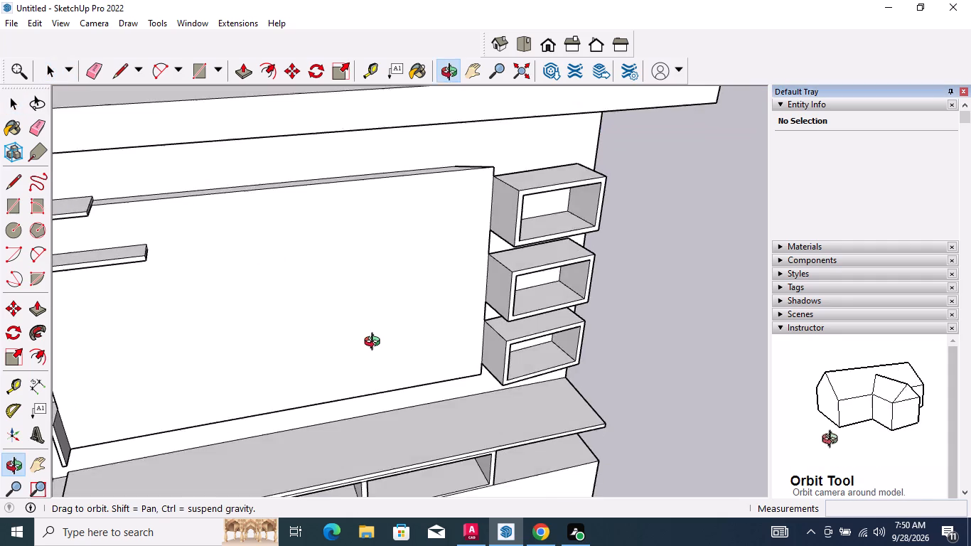
pyautogui.moveTo(375, 343); pyautogui.dragTo(393, 269, button='middle')
pyautogui.moveTo(518, 171); pyautogui.dragTo(474, 191, button='middle')
pyautogui.scroll(4, 485, 146)
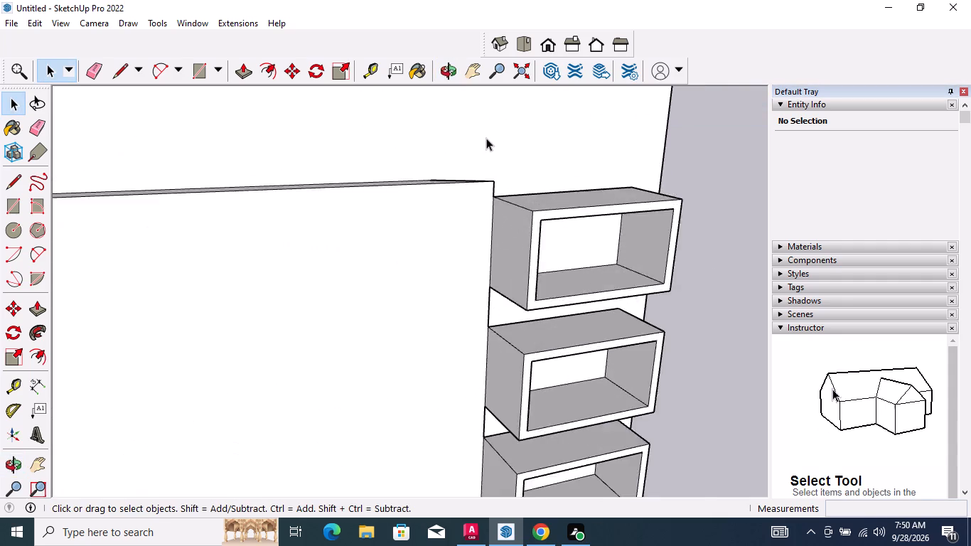
pyautogui.scroll(4, 486, 138)
pyautogui.moveTo(480, 170); pyautogui.dragTo(330, 226, button='middle')
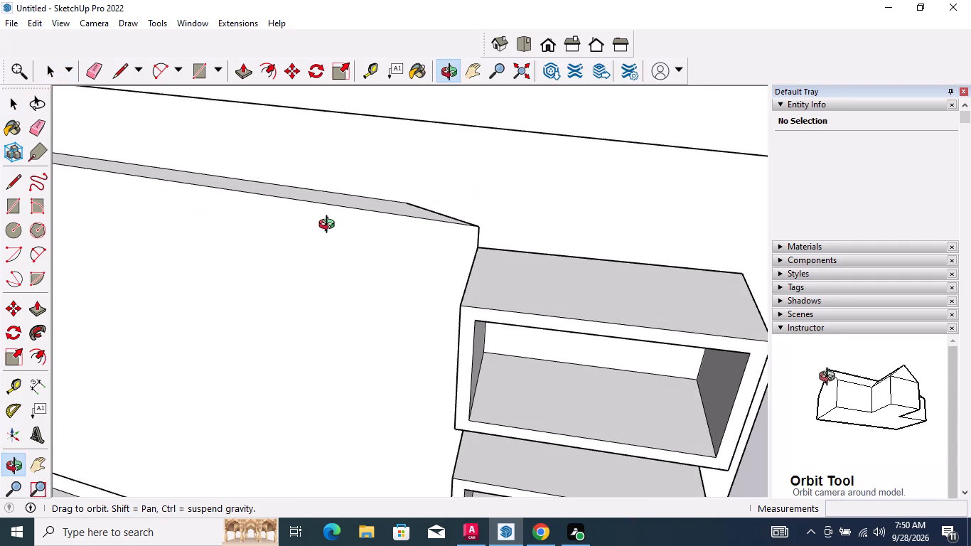
pyautogui.moveTo(330, 226); pyautogui.dragTo(328, 226, button='middle')
pyautogui.scroll(4, 483, 208)
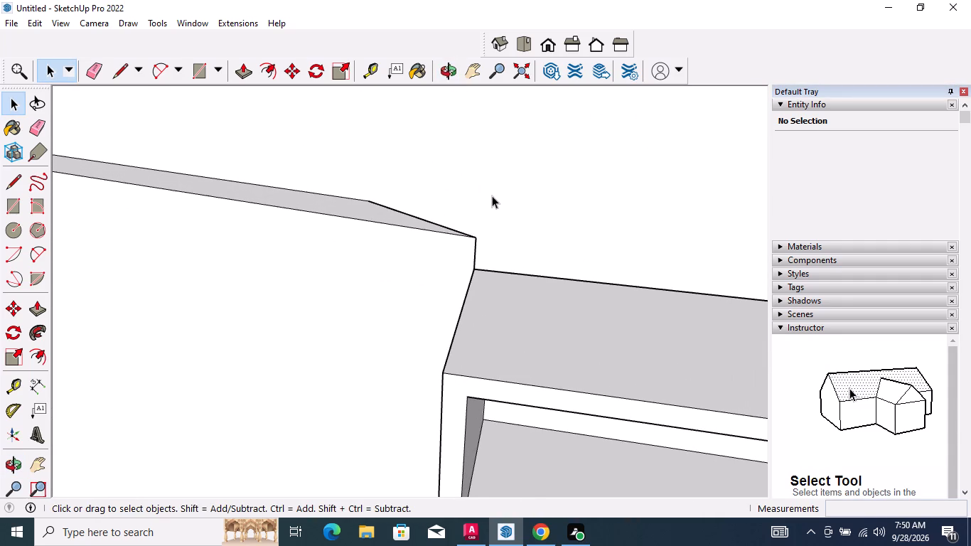
pyautogui.scroll(-16, 522, 174)
pyautogui.moveTo(490, 290); pyautogui.dragTo(498, 289, button='middle')
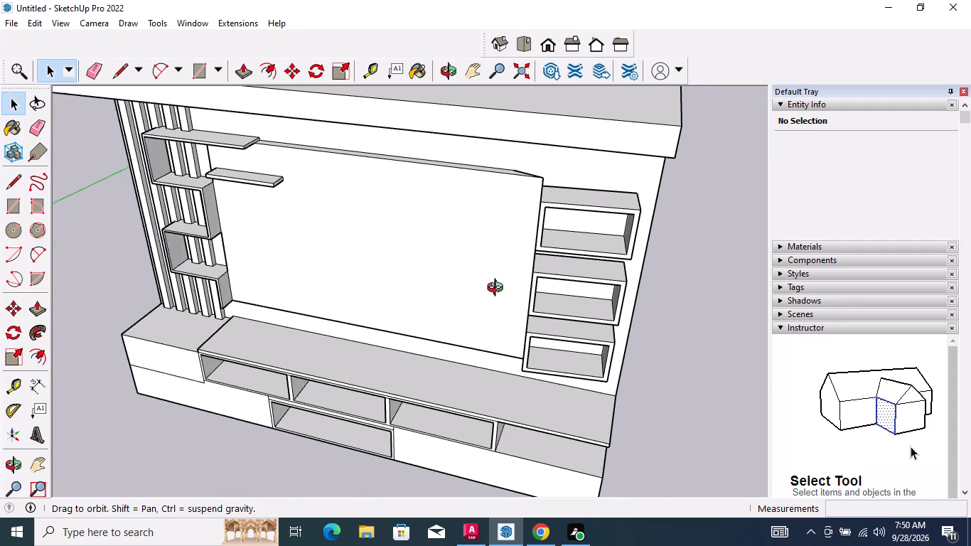
pyautogui.moveTo(498, 289); pyautogui.dragTo(678, 117, button='middle')
pyautogui.moveTo(466, 342); pyautogui.dragTo(481, 282, button='middle')
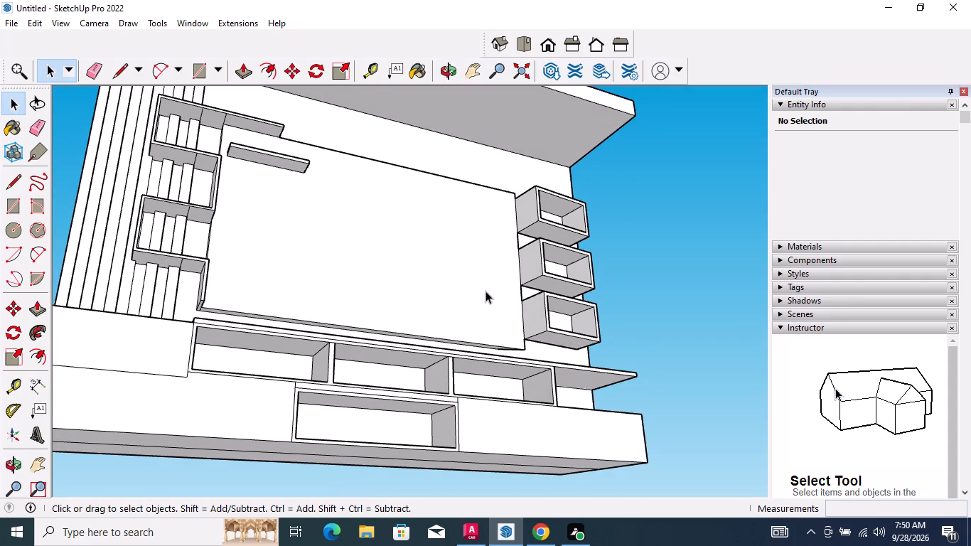
pyautogui.moveTo(495, 280); pyautogui.dragTo(473, 280, button='middle')
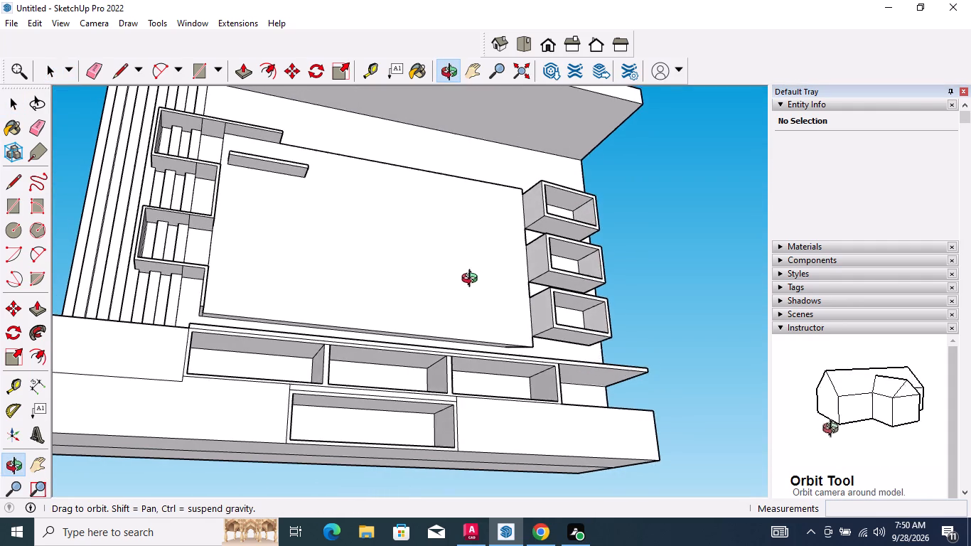
pyautogui.moveTo(473, 280); pyautogui.dragTo(419, 280, button='middle')
pyautogui.scroll(-4, 422, 279)
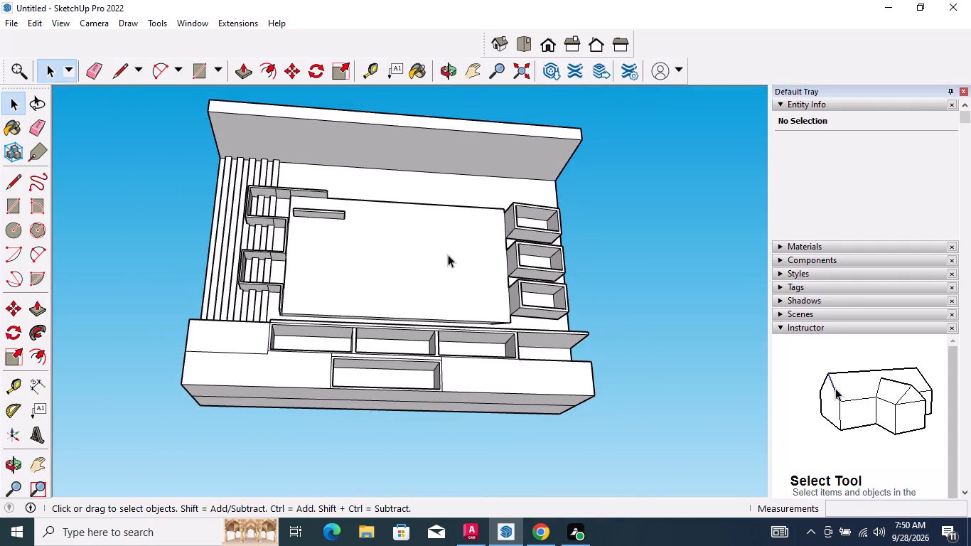
pyautogui.moveTo(447, 253); pyautogui.dragTo(447, 333, button='middle')
pyautogui.scroll(2, 343, 212)
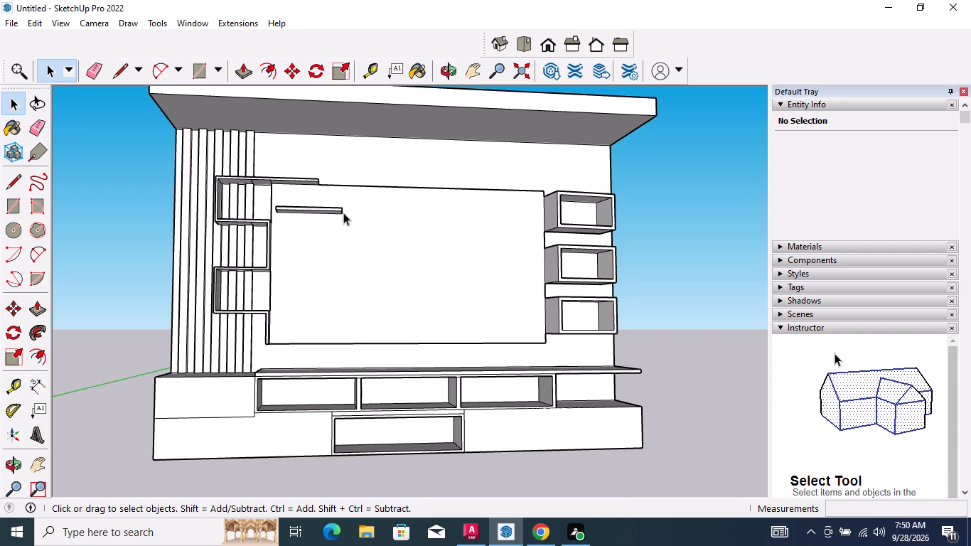
pyautogui.scroll(-7, 259, 320)
pyautogui.moveTo(368, 319); pyautogui.dragTo(353, 368, button='middle')
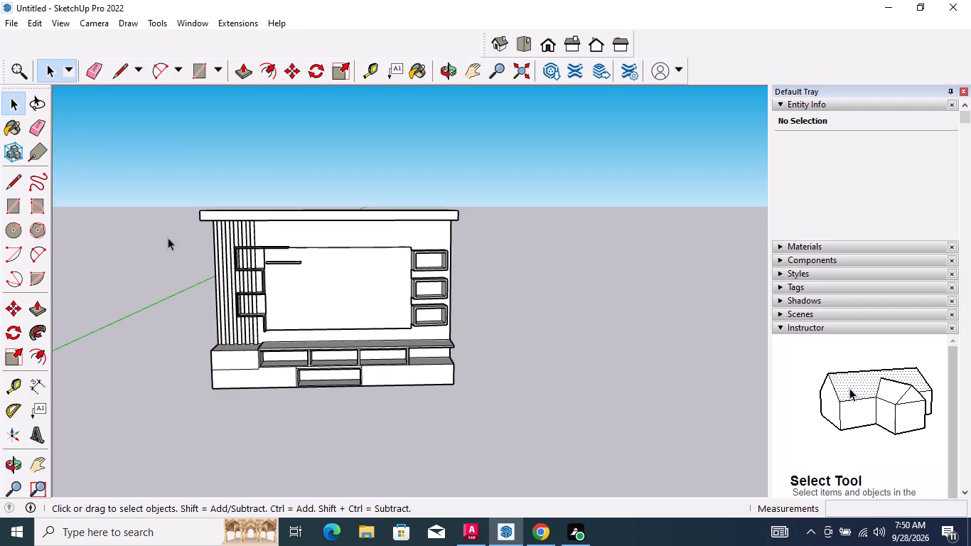
# Draw a rectangle about 3' 5" wide by 1' 9 1/8" high in the middle area of the TV panel's front face.
pyautogui.click(9, 210)
pyautogui.scroll(4, 309, 294)
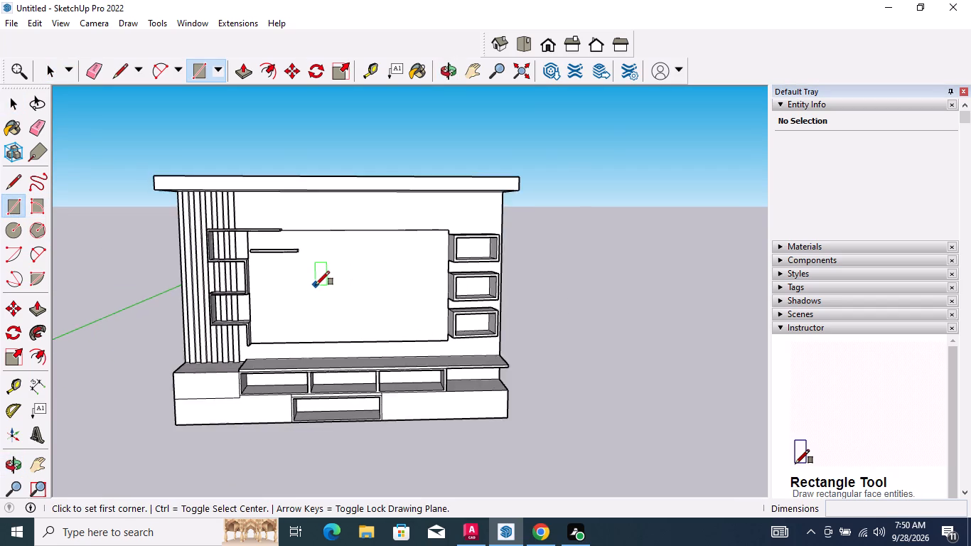
pyautogui.scroll(3, 316, 285)
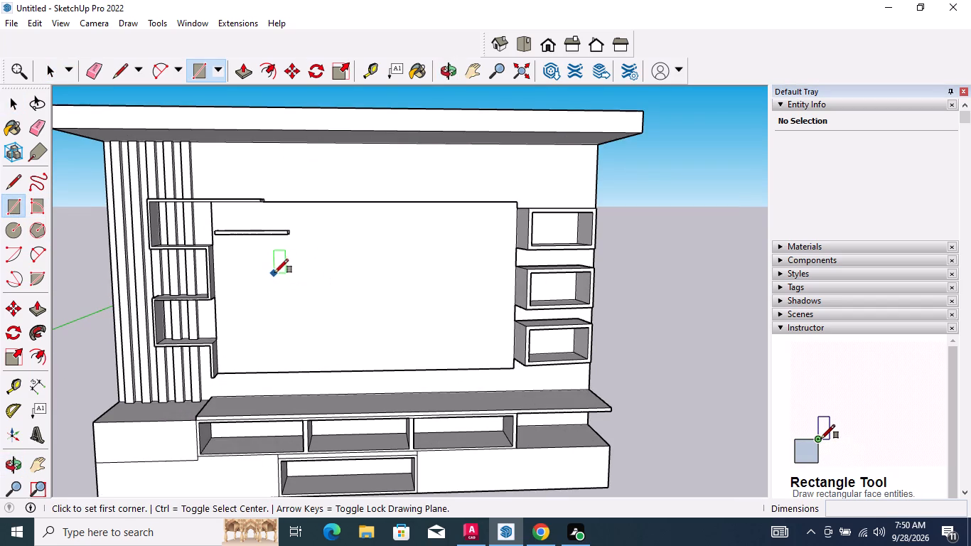
pyautogui.scroll(1, 282, 270)
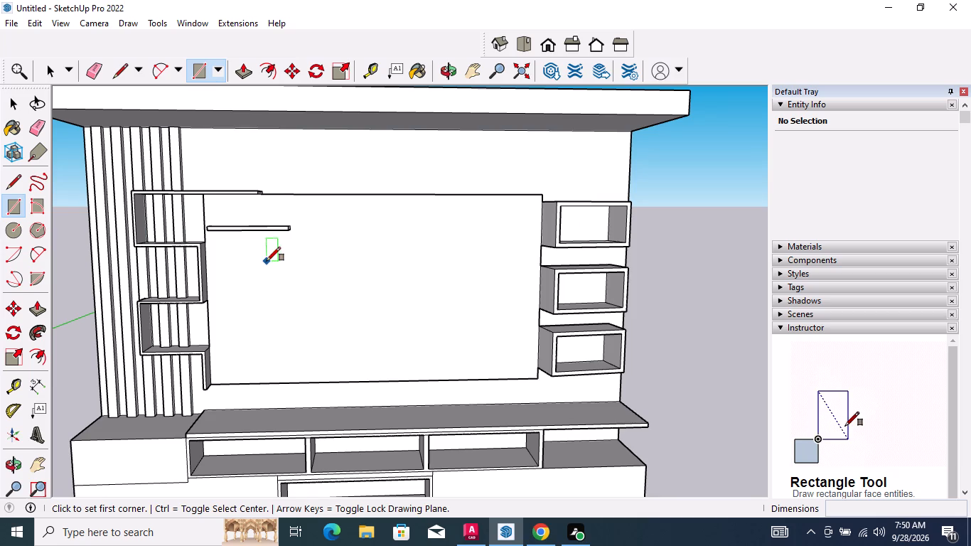
pyautogui.moveTo(282, 255); pyautogui.dragTo(295, 271)
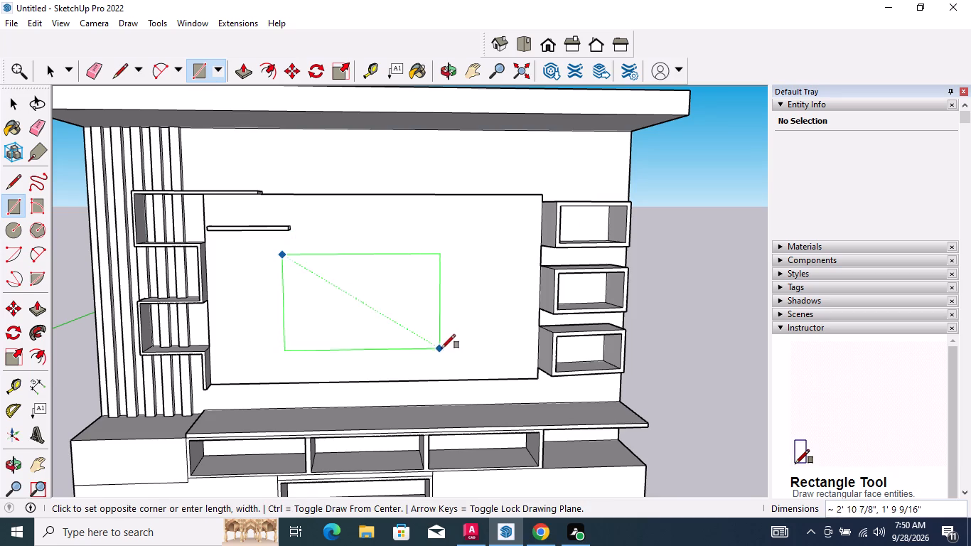
pyautogui.click(466, 346)
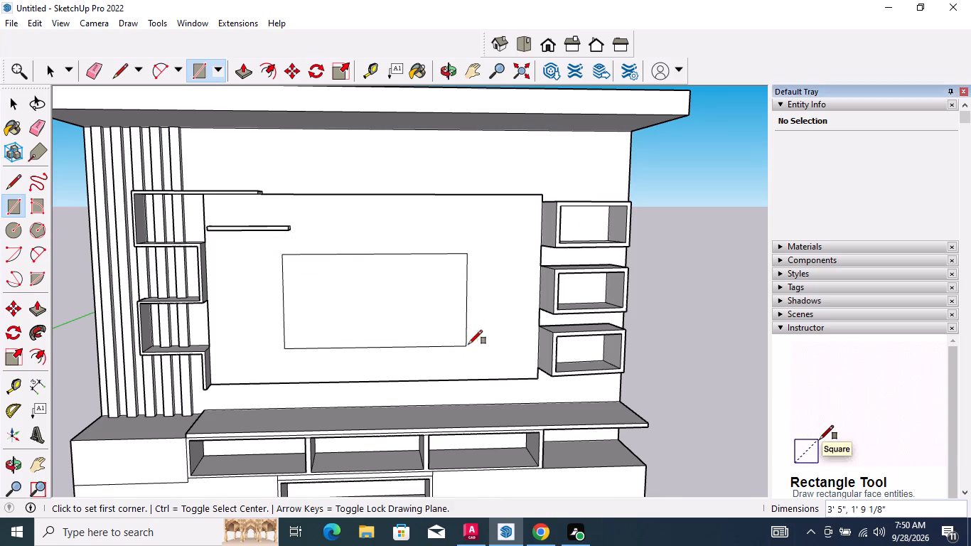
pyautogui.press('space')
# Select the new rectangle with its edges and copy it about 10' 8 7/16" sideways, clear of the wall unit's right side.
pyautogui.doubleClick(403, 325)
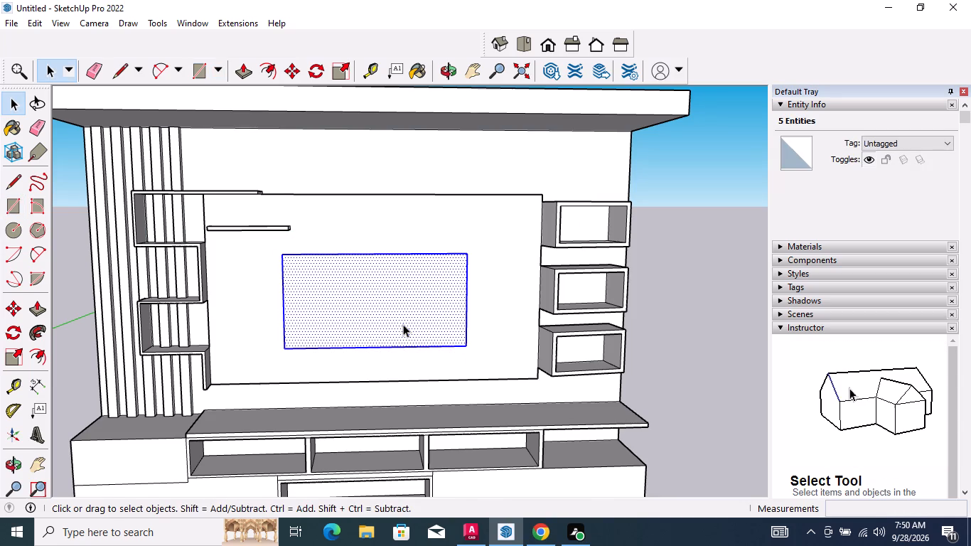
pyautogui.press('m')
pyautogui.moveTo(380, 305); pyautogui.dragTo(393, 316)
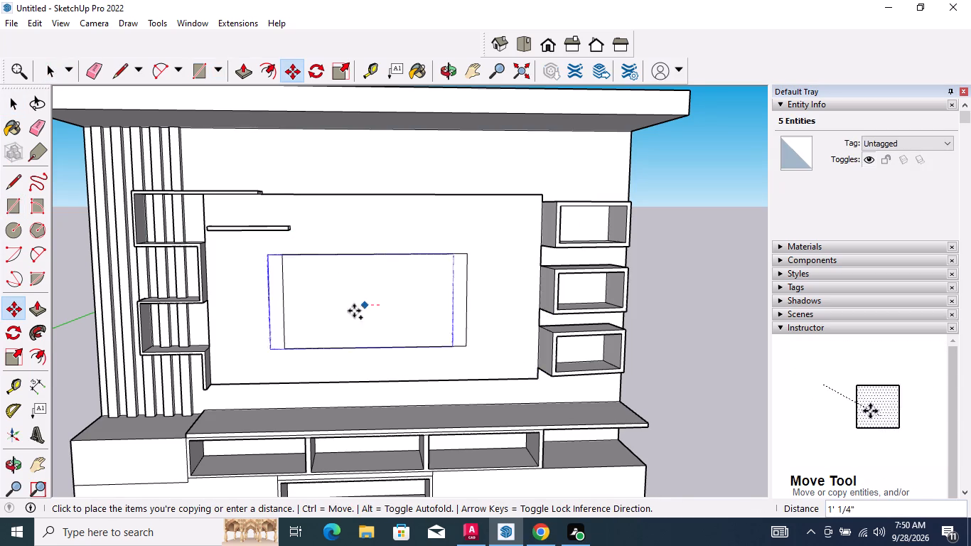
pyautogui.scroll(-7, 339, 311)
pyautogui.click(640, 301)
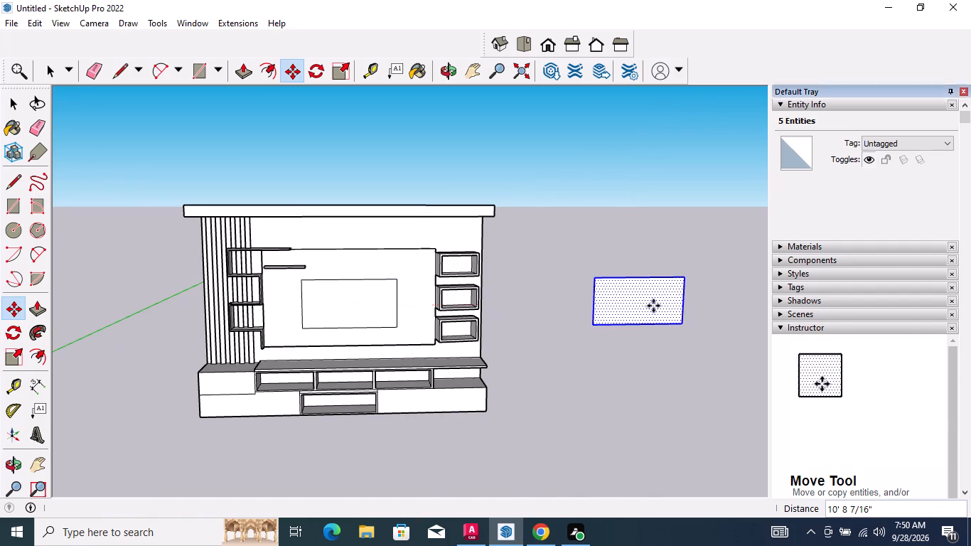
pyautogui.press('space')
pyautogui.scroll(-4, 442, 323)
pyautogui.click(680, 323)
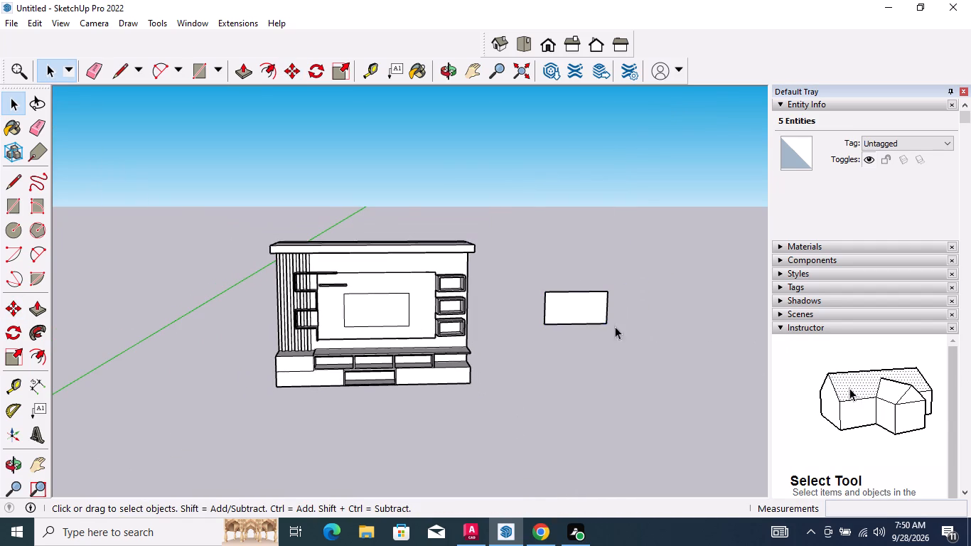
# Extrude the copied rectangle beside the wall unit forward into a thin slab for the TV body.
pyautogui.scroll(6, 608, 311)
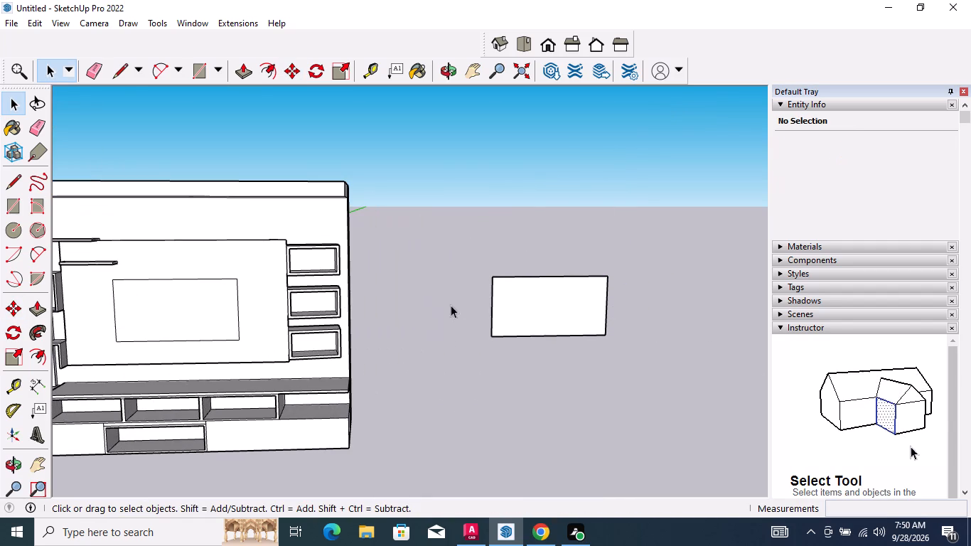
pyautogui.click(38, 316)
pyautogui.click(559, 318)
pyautogui.scroll(3, 559, 318)
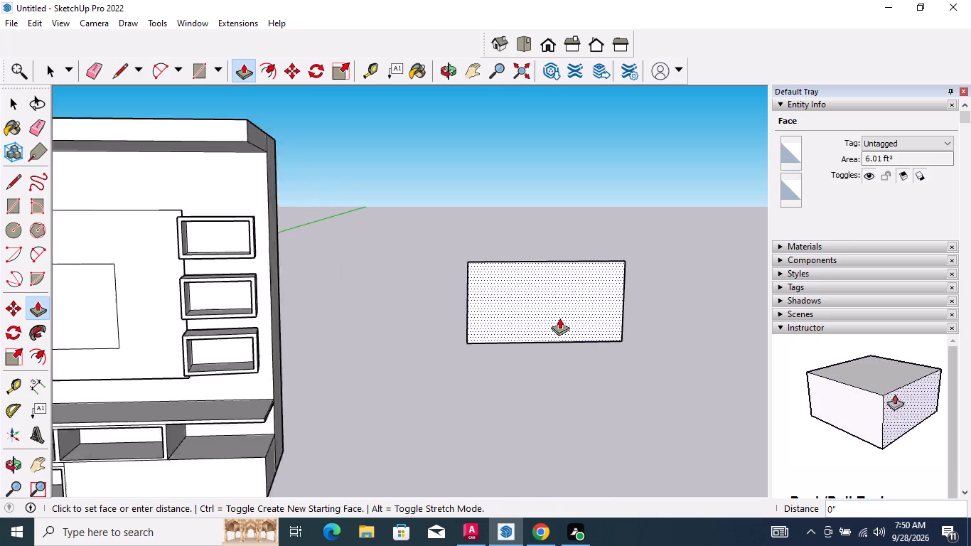
pyautogui.scroll(4, 559, 318)
pyautogui.moveTo(562, 316); pyautogui.dragTo(638, 331, button='middle')
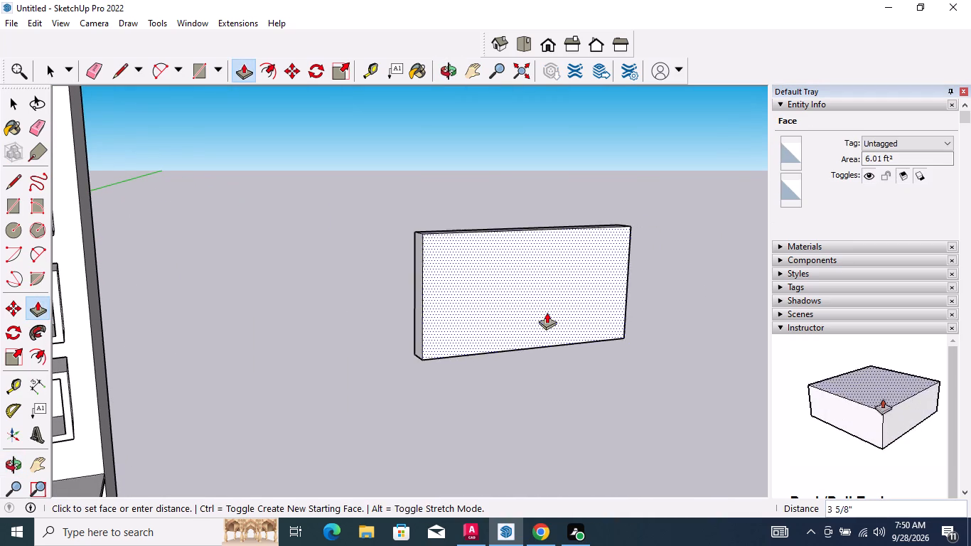
pyautogui.click(544, 309)
pyautogui.press('space')
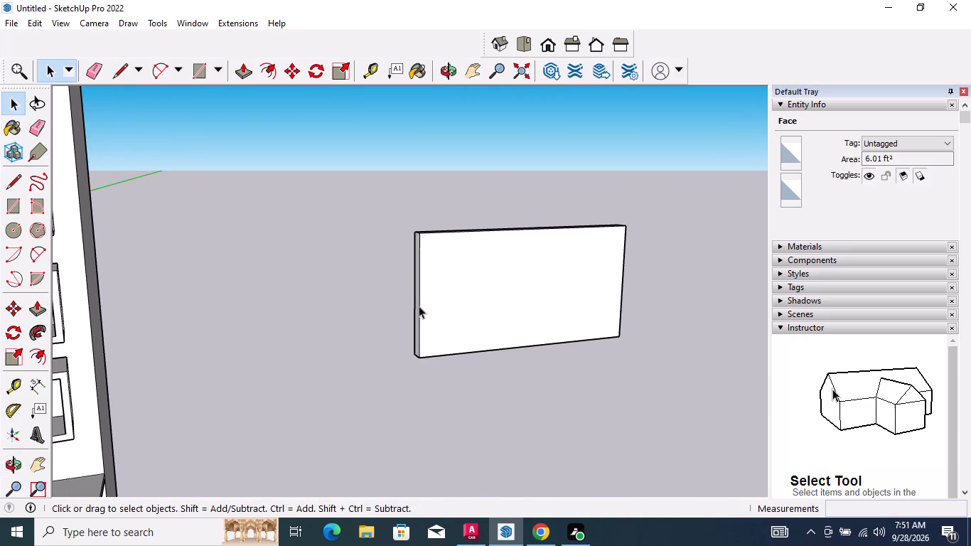
# Offset the front face outline of the separate slab inward about 11/16" to form a narrow bezel.
pyautogui.moveTo(39, 355); pyautogui.dragTo(53, 354)
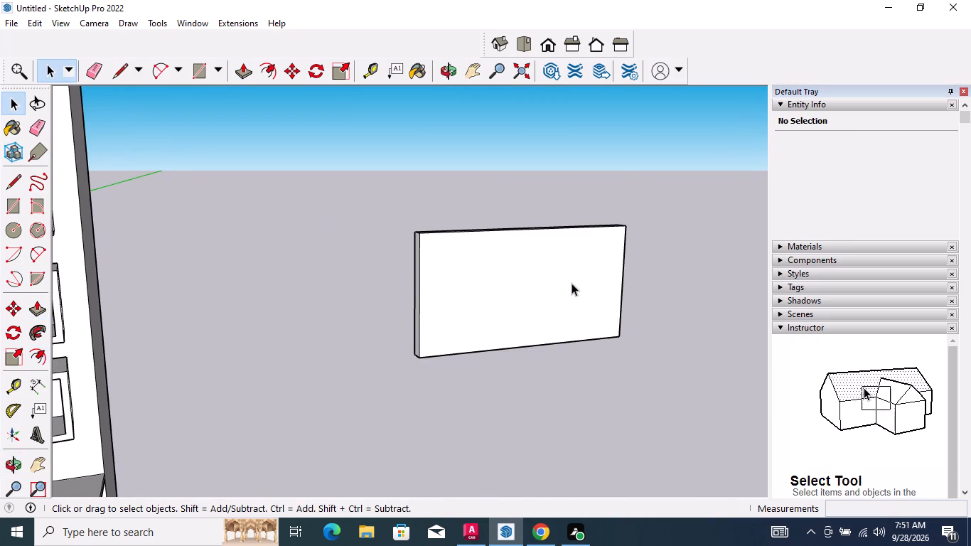
pyautogui.click(33, 360)
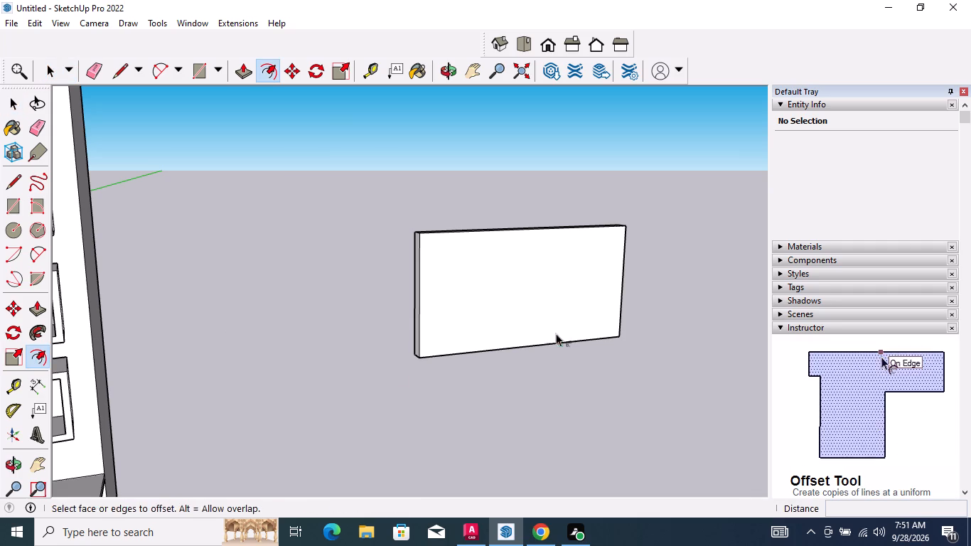
pyautogui.click(591, 294)
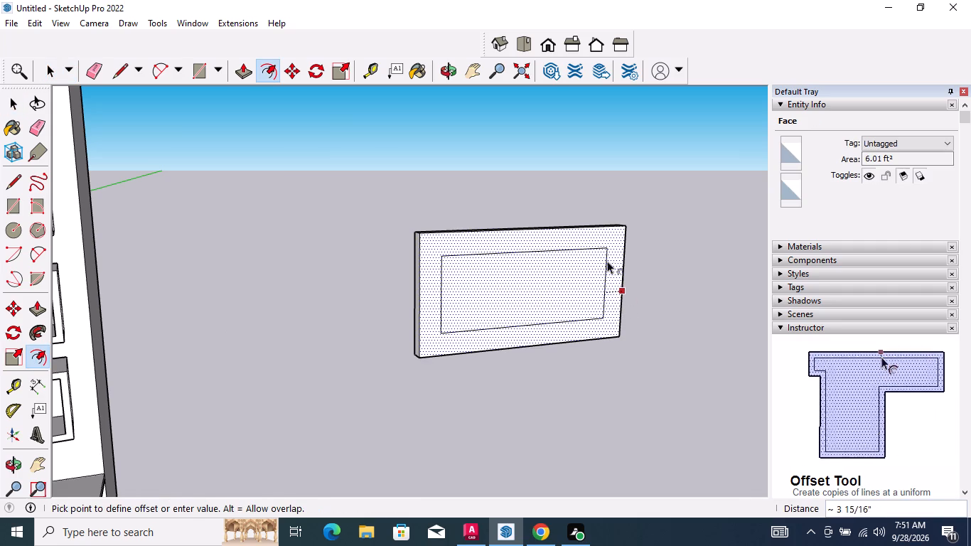
pyautogui.scroll(3, 611, 254)
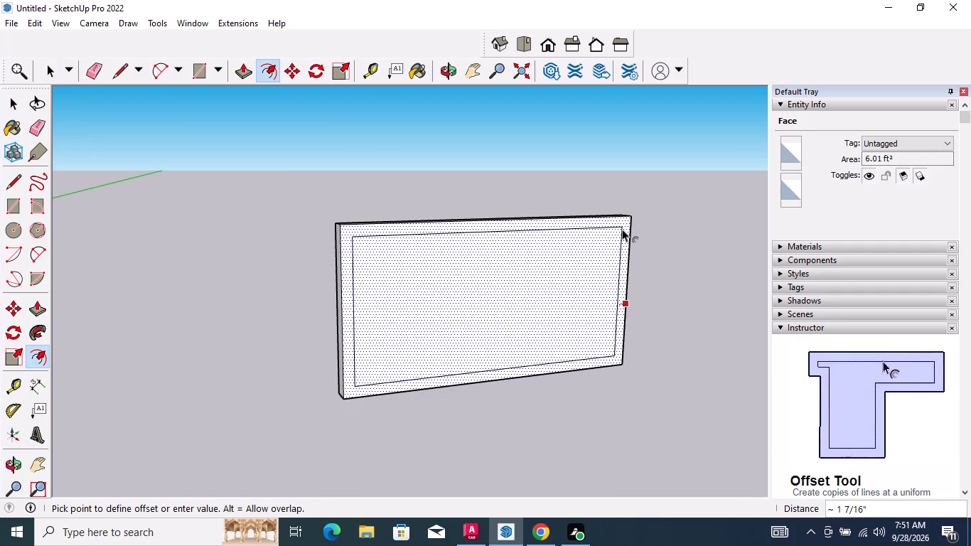
pyautogui.scroll(4, 622, 228)
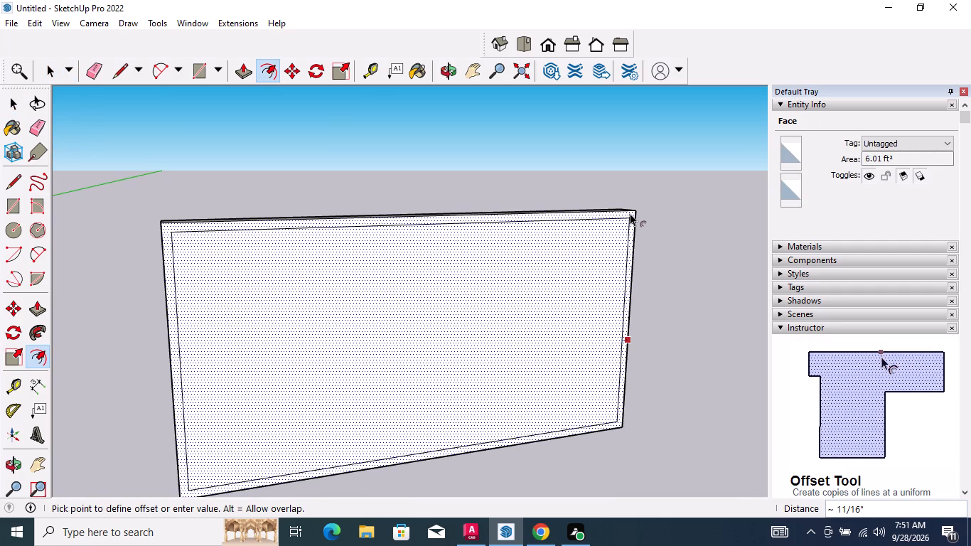
pyautogui.click(630, 213)
pyautogui.press('space')
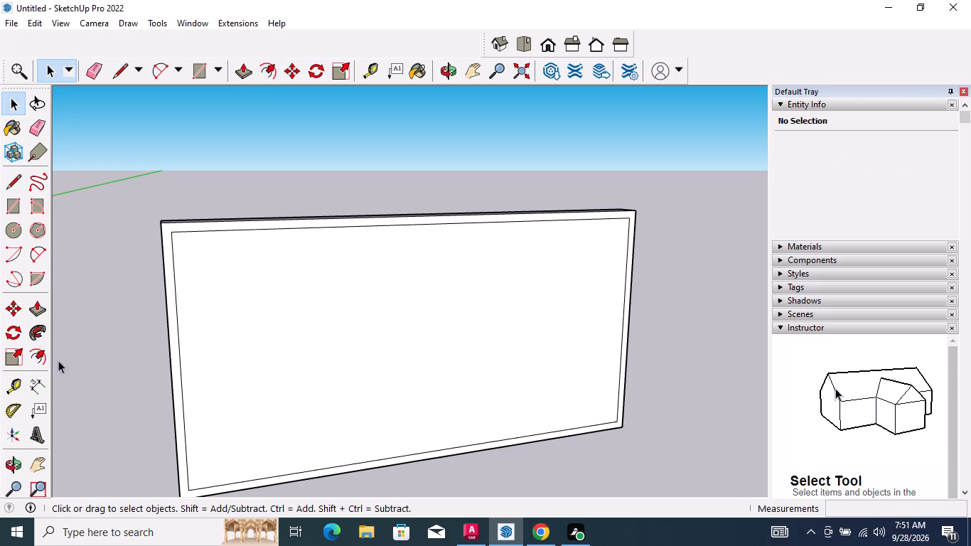
# Push the screen face inside the bezel inward about 1 1/16" to recess it.
pyautogui.click(41, 308)
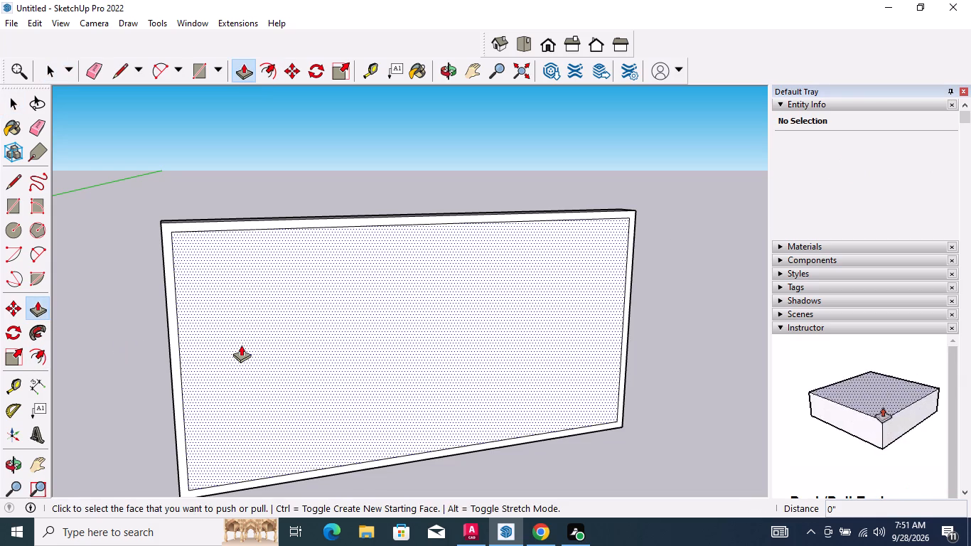
pyautogui.click(241, 345)
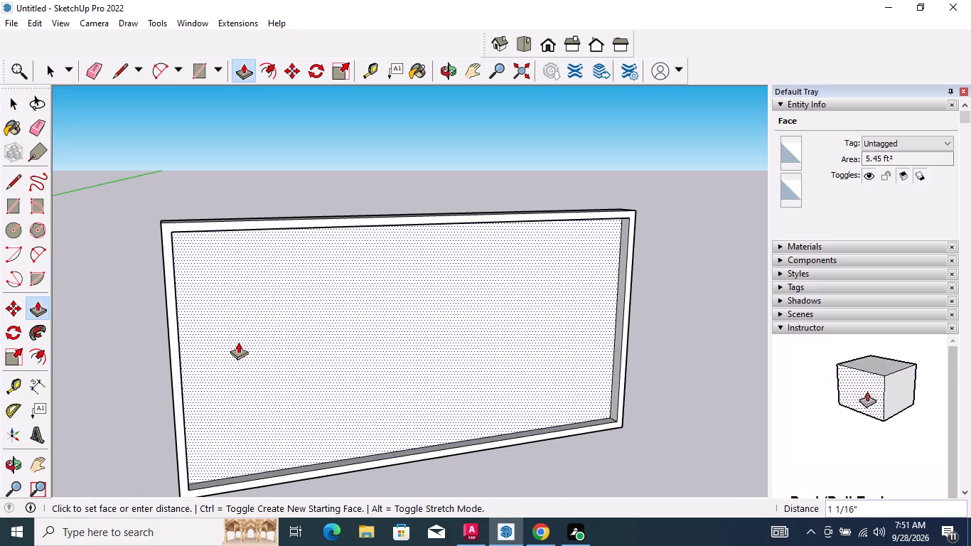
pyautogui.click(238, 342)
pyautogui.press('space')
# Pull the recessed screen face forward about 5/8" to make the recess behind the bezel shallower.
pyautogui.scroll(-4, 436, 293)
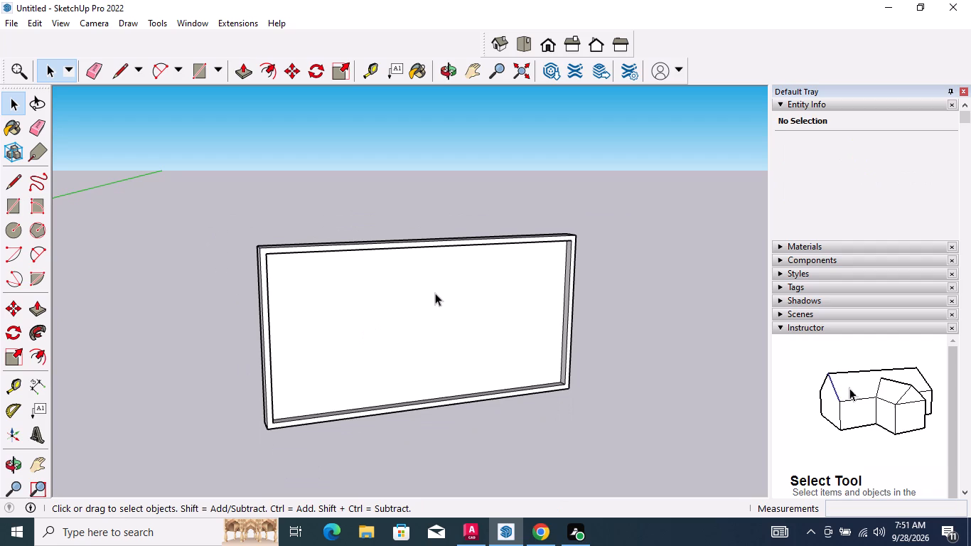
pyautogui.moveTo(431, 294); pyautogui.dragTo(304, 297, button='middle')
pyautogui.scroll(3, 323, 348)
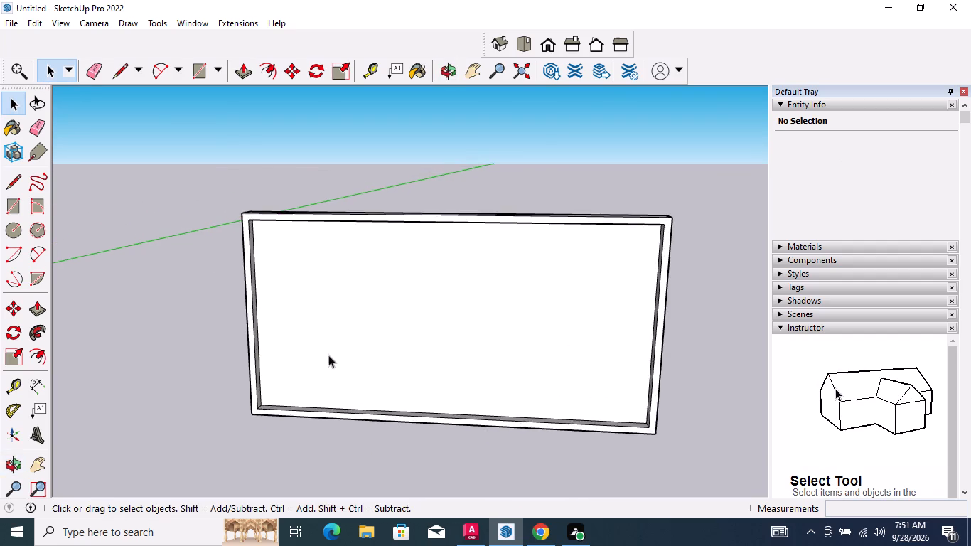
pyautogui.click(35, 310)
pyautogui.scroll(3, 371, 345)
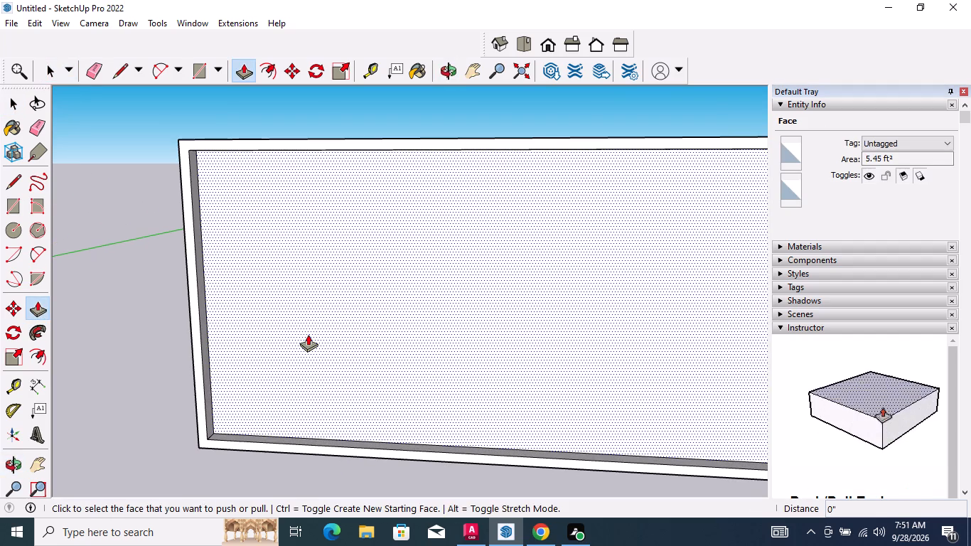
pyautogui.click(308, 333)
pyautogui.click(305, 336)
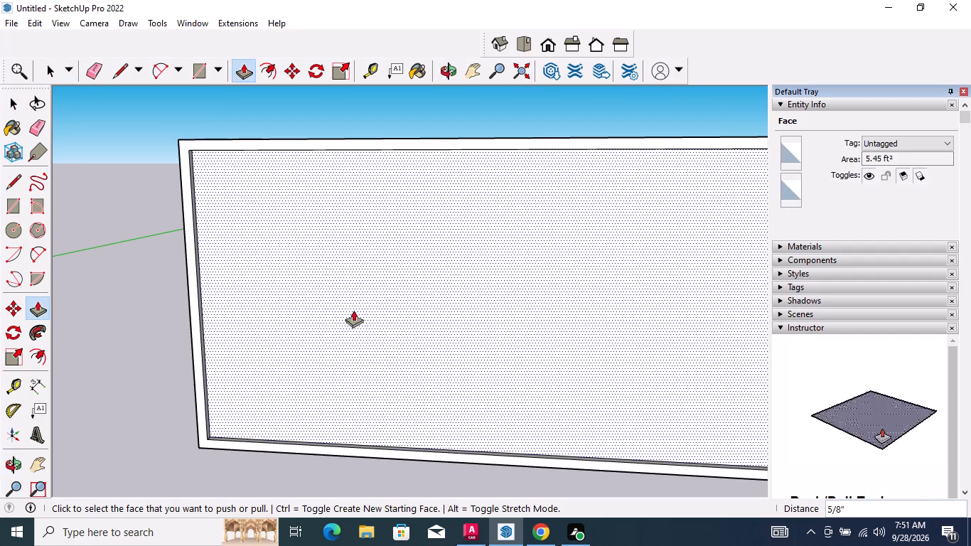
pyautogui.press('space')
# Select all connected geometry of the separate TV and make it a group.
pyautogui.scroll(-7, 359, 297)
pyautogui.tripleClick(411, 287)
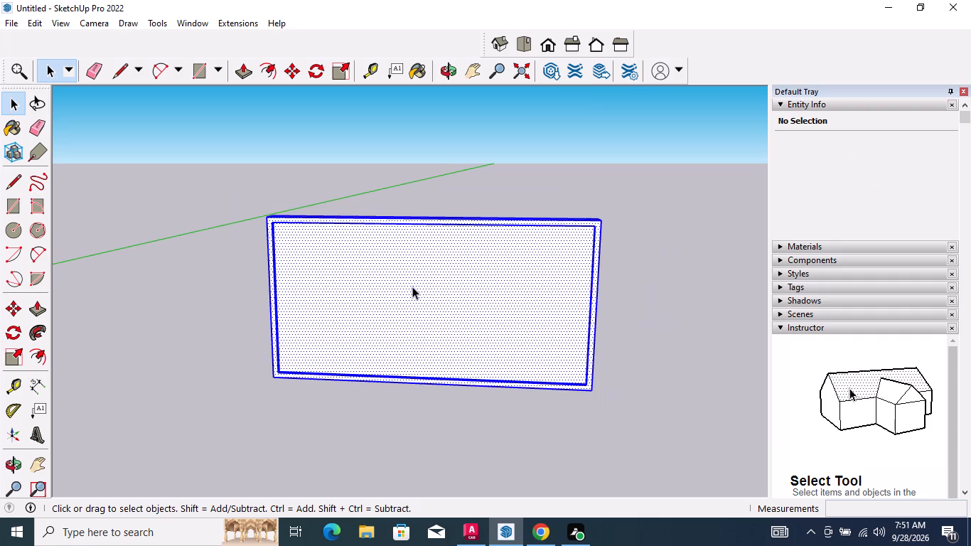
pyautogui.rightClick(412, 287)
pyautogui.click(457, 165)
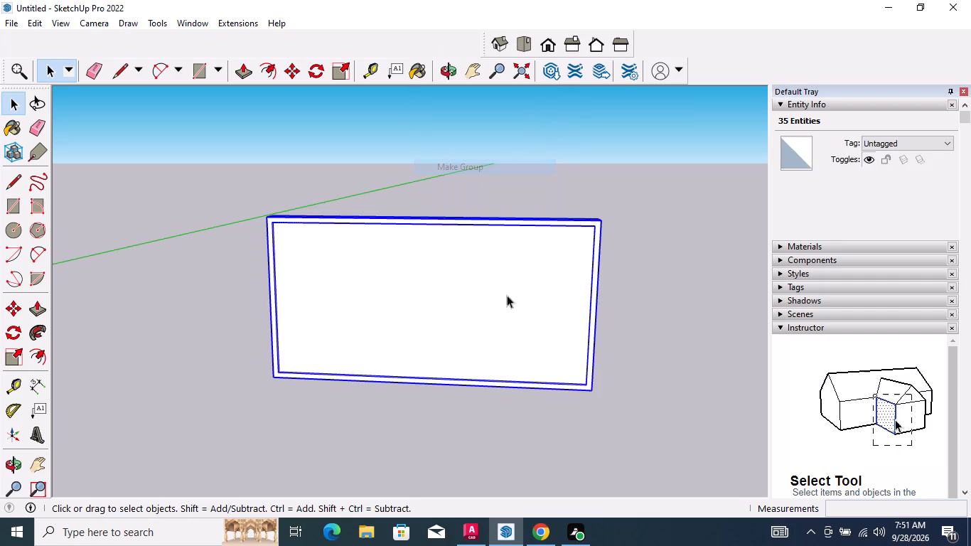
# Move the TV group 10' 8 7/16" sideways onto the rectangle on the wall unit's TV panel and deselect it.
pyautogui.press('m')
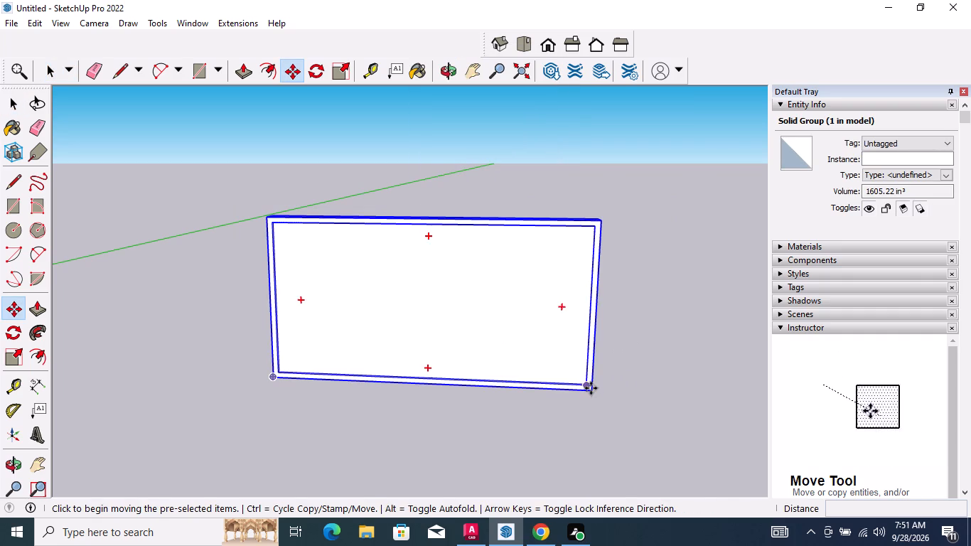
pyautogui.click(591, 388)
pyautogui.scroll(-12, 576, 375)
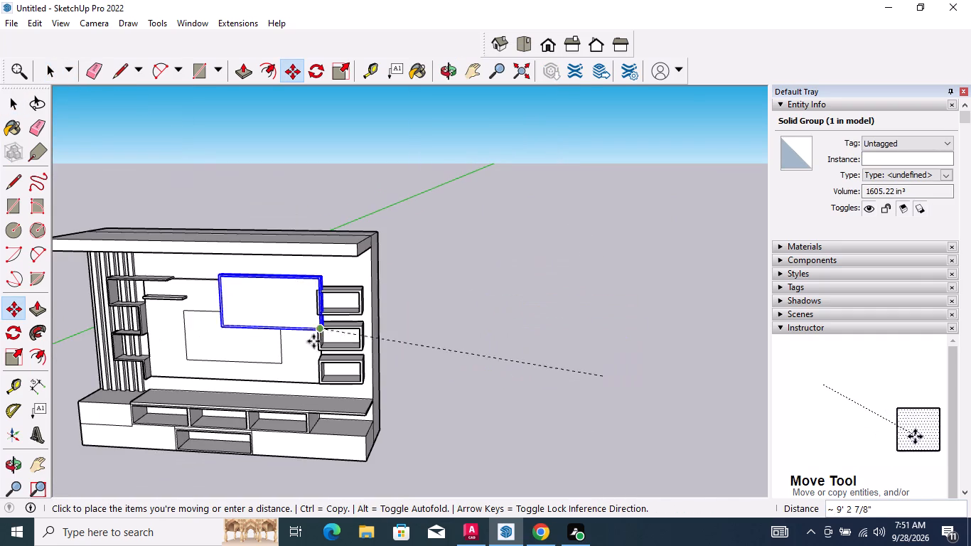
pyautogui.scroll(8, 307, 350)
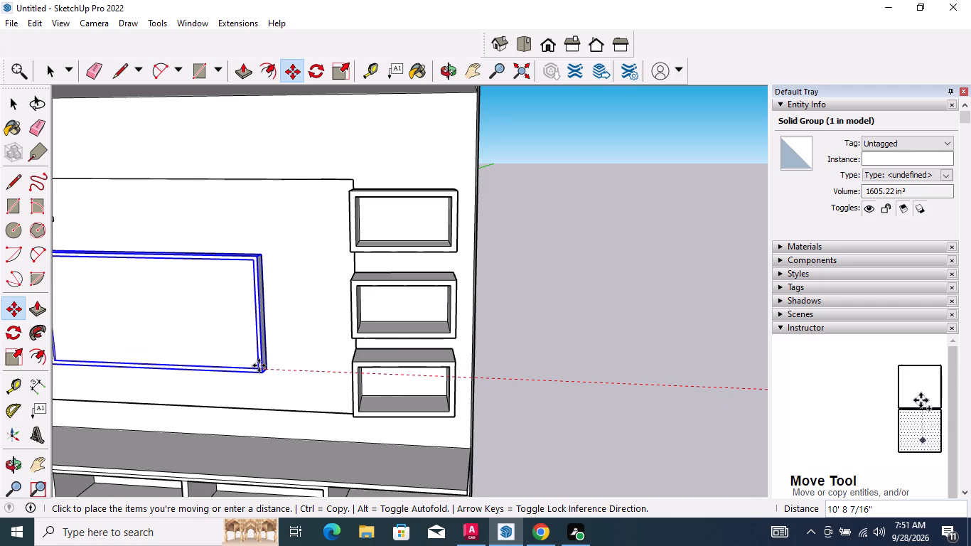
pyautogui.click(259, 365)
pyautogui.press('space')
pyautogui.click(591, 297)
# Examine the whole wall unit with the mounted TV from several angles and distances.
pyautogui.scroll(-3, 592, 297)
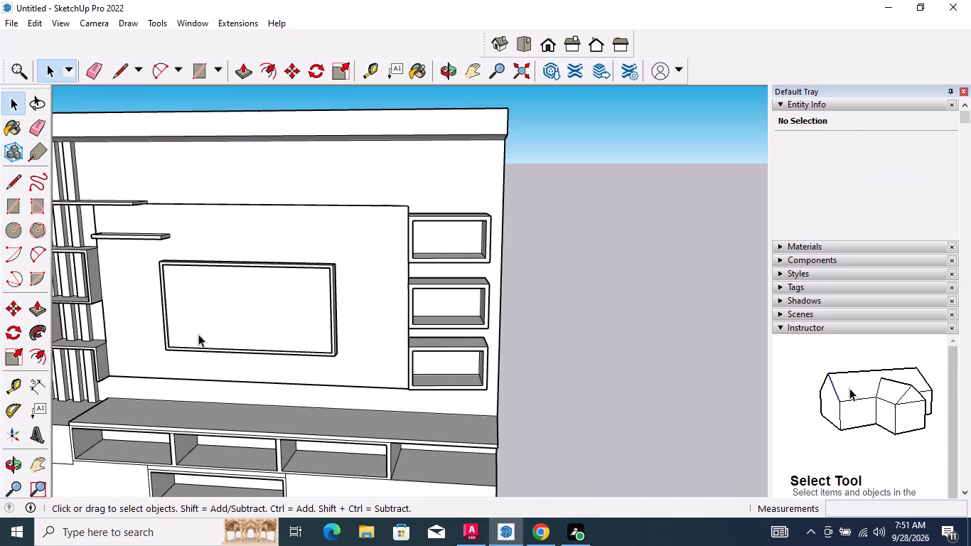
pyautogui.moveTo(198, 328); pyautogui.dragTo(522, 319, button='middle')
pyautogui.scroll(-3, 379, 298)
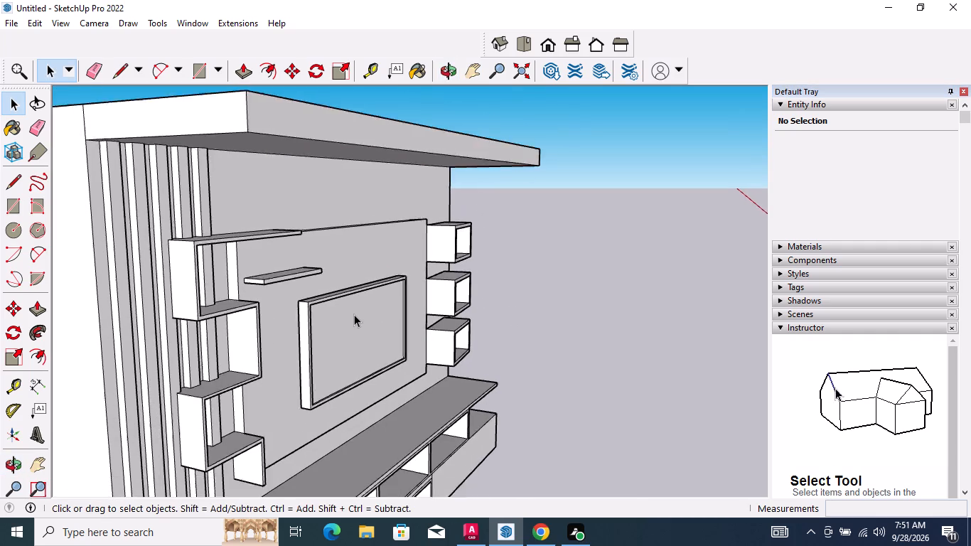
pyautogui.scroll(-9, 354, 314)
pyautogui.moveTo(487, 315); pyautogui.dragTo(351, 316, button='middle')
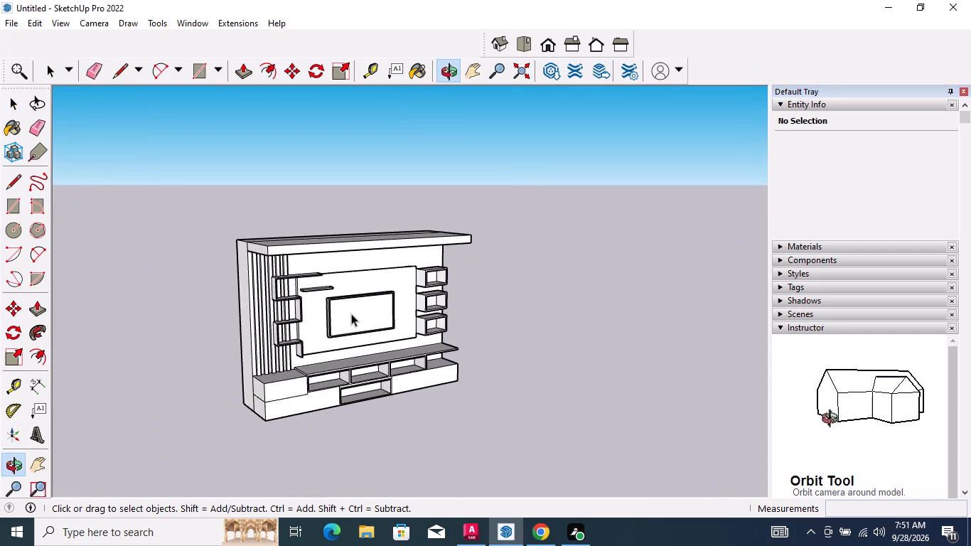
pyautogui.scroll(3, 351, 312)
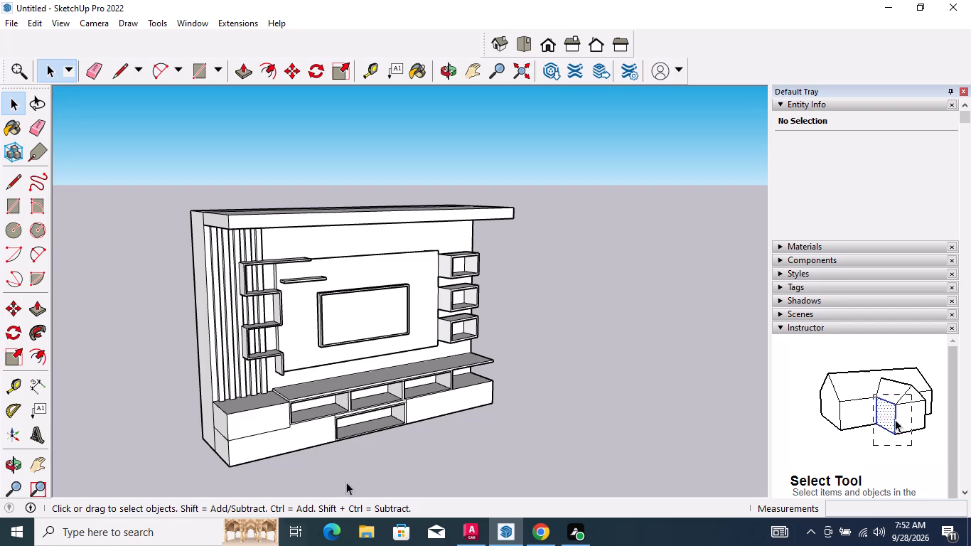
pyautogui.scroll(2, 271, 225)
pyautogui.scroll(-3, 311, 306)
pyautogui.scroll(-2, 427, 296)
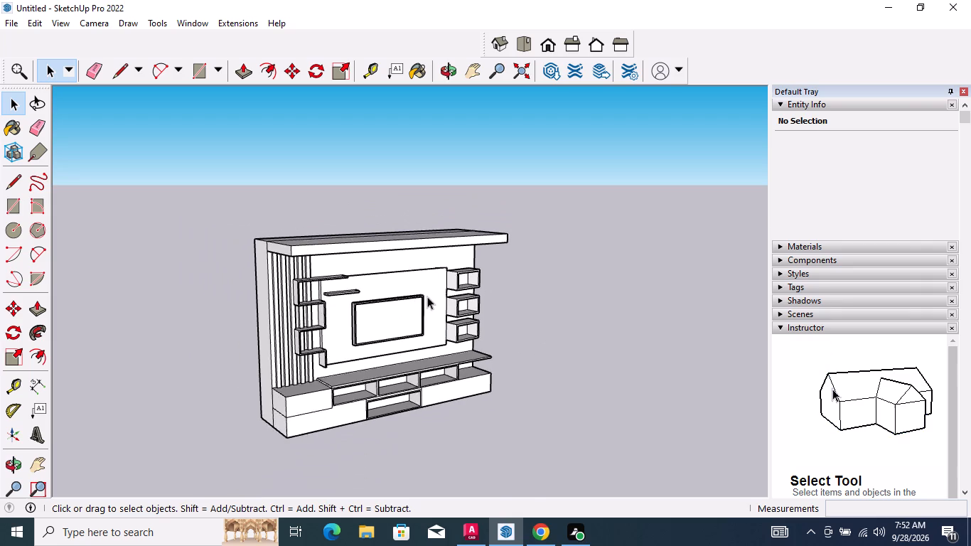
pyautogui.scroll(-2, 427, 296)
pyautogui.moveTo(606, 336); pyautogui.dragTo(531, 337, button='middle')
pyautogui.scroll(7, 385, 326)
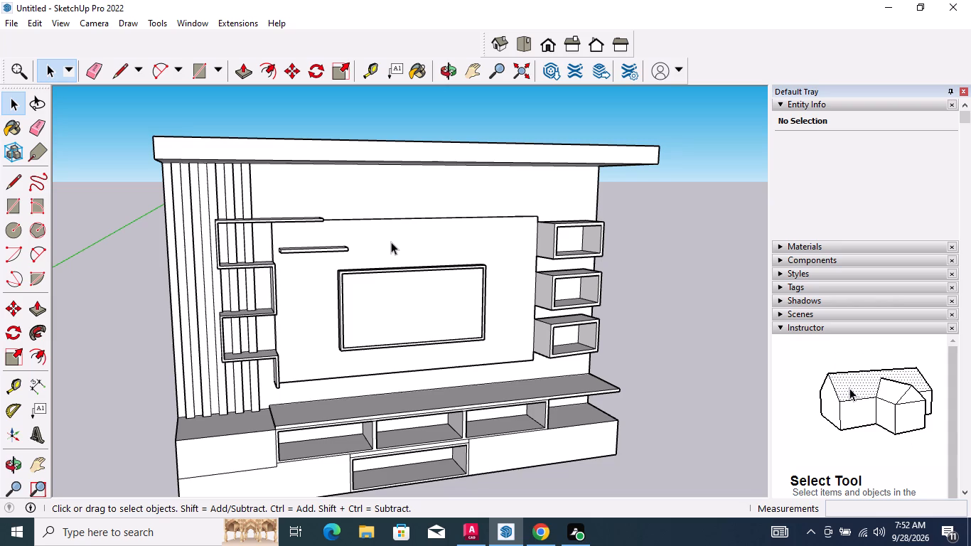
# Paint the TV panel's front face with Wood Cherry Original from the Wood materials.
pyautogui.click(804, 247)
pyautogui.click(864, 337)
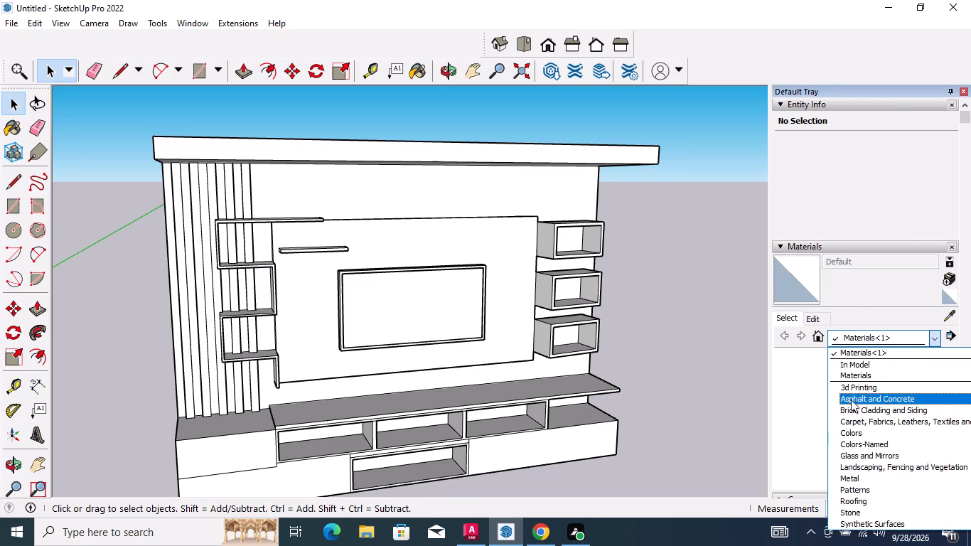
pyautogui.scroll(-9, 862, 480)
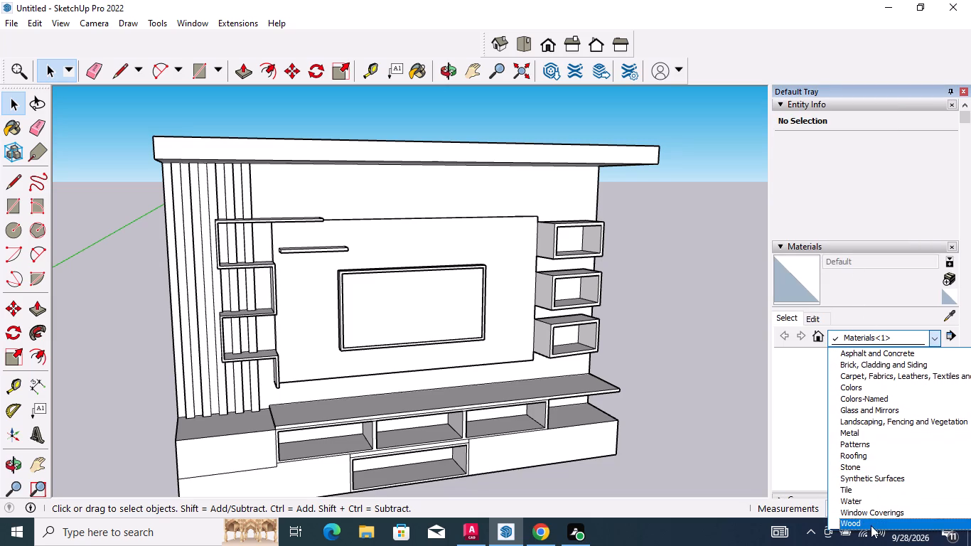
pyautogui.click(870, 525)
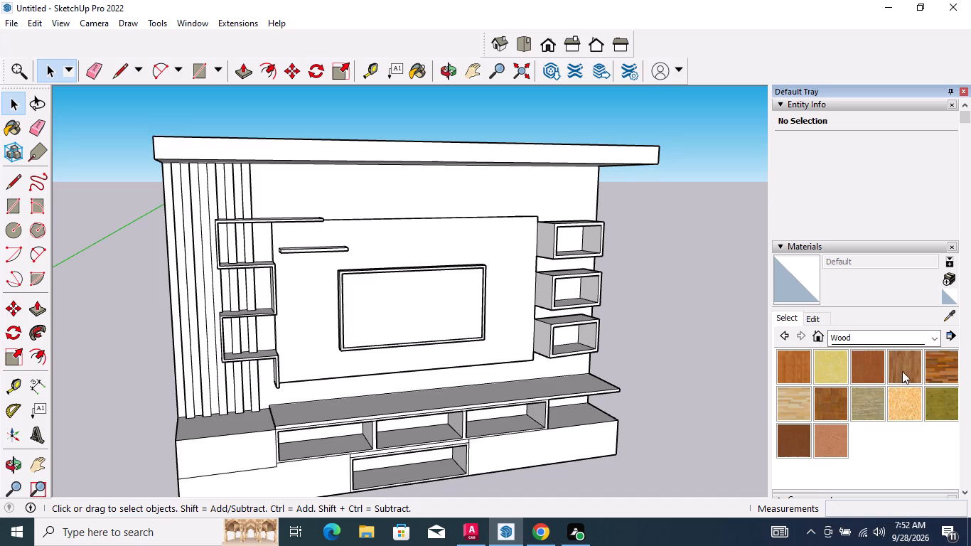
pyautogui.click(867, 357)
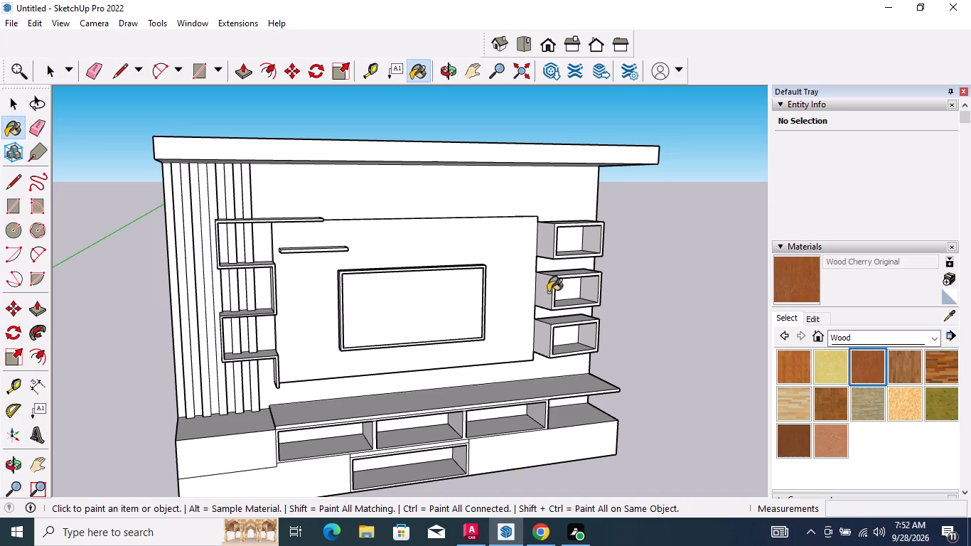
pyautogui.click(515, 257)
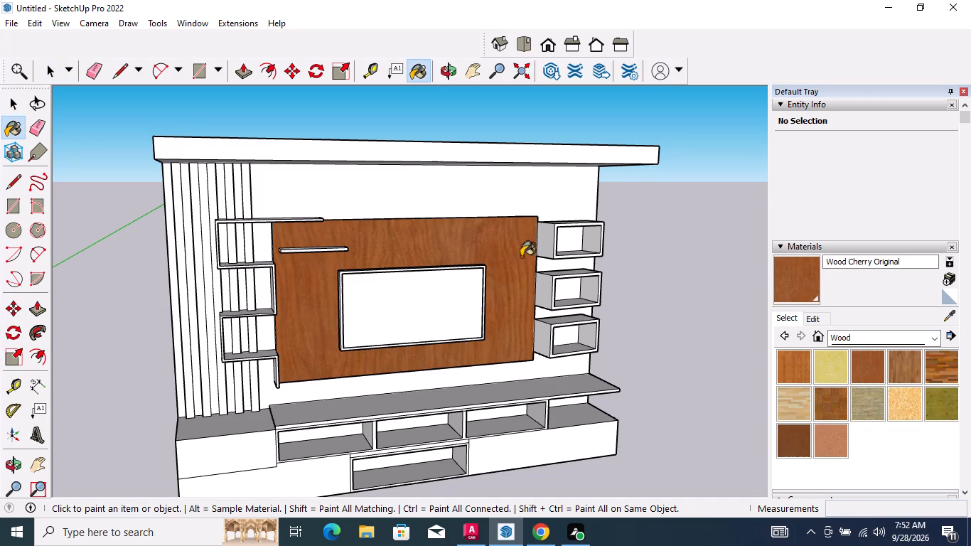
# Slightly brighten the colour of the Wood Cherry Original material.
pyautogui.click(817, 319)
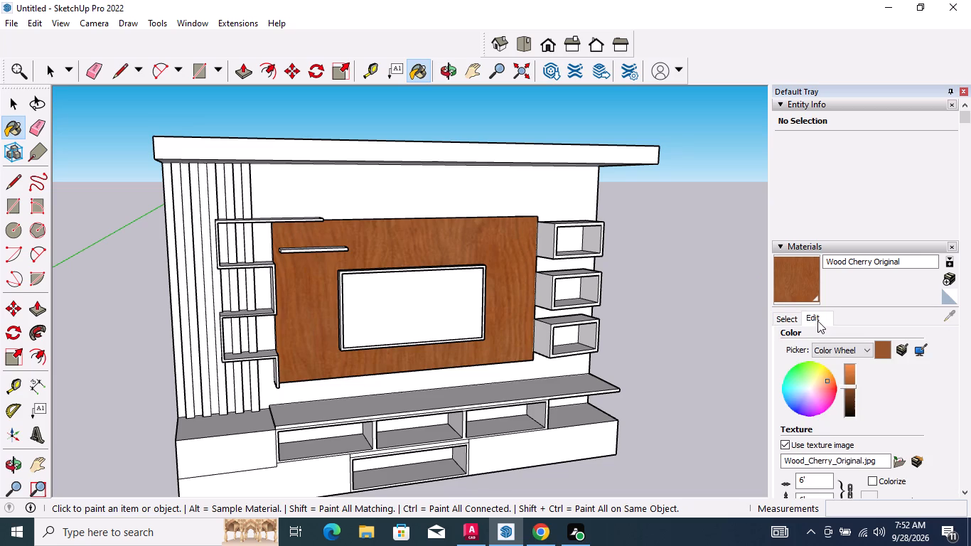
pyautogui.click(852, 386)
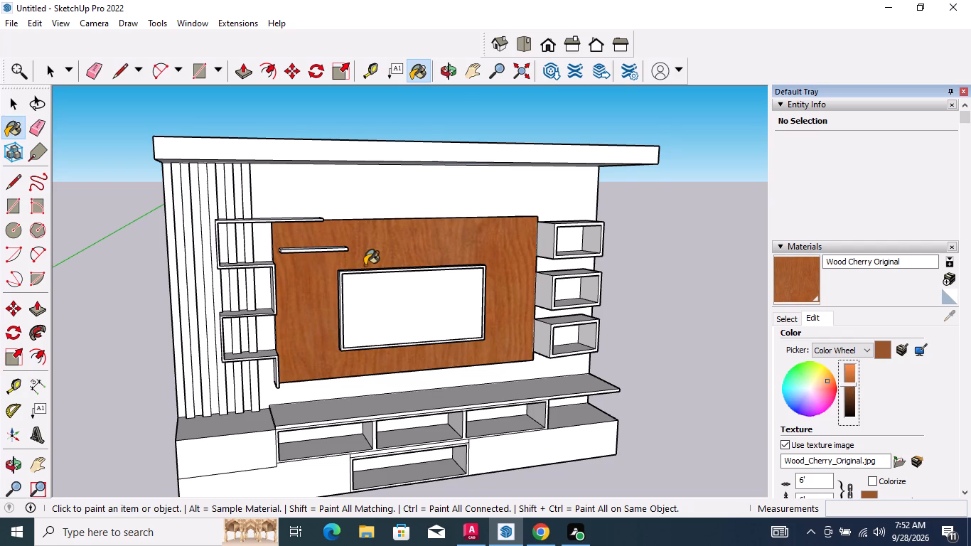
# Paint the back-panel strips beside and between the vertical slats with Wood Cherry Original.
pyautogui.click(805, 284)
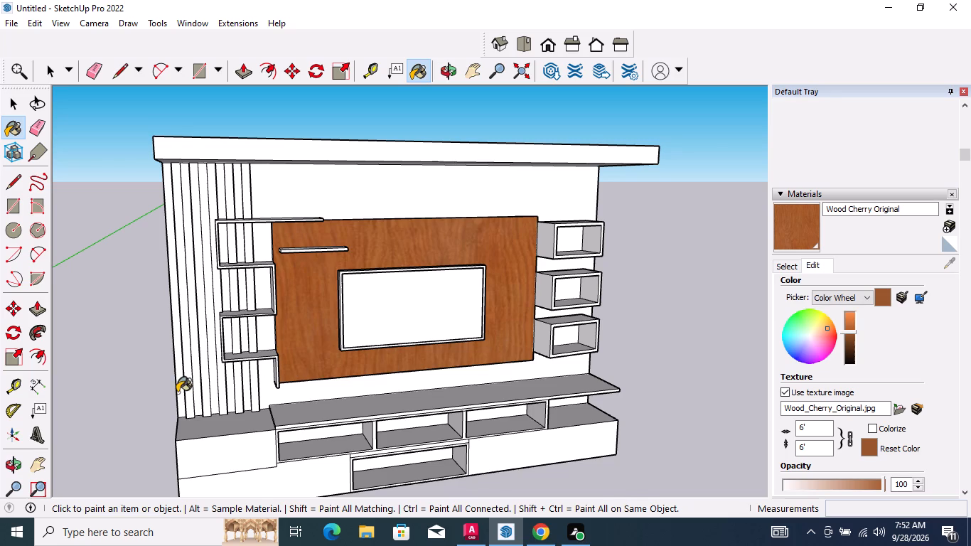
pyautogui.scroll(7, 177, 392)
pyautogui.click(182, 378)
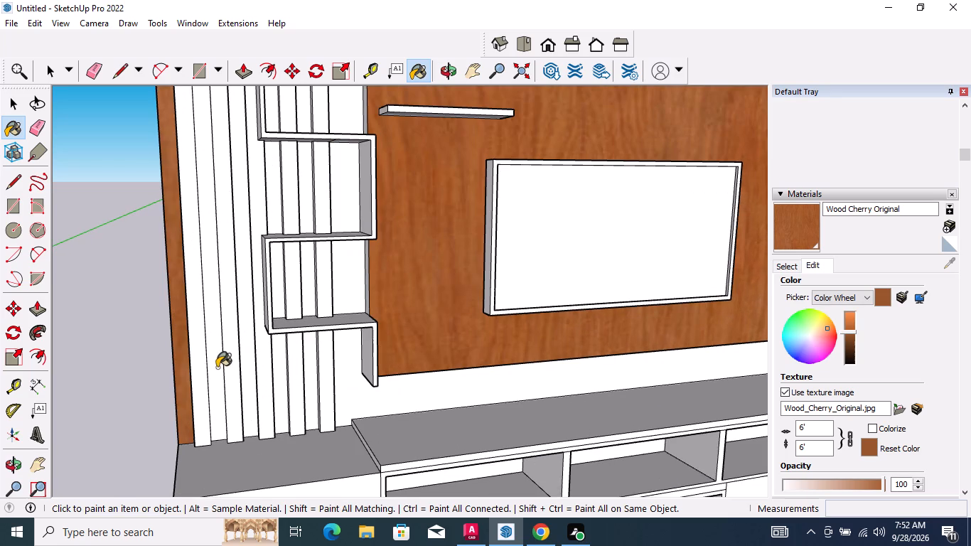
pyautogui.click(217, 368)
pyautogui.click(247, 363)
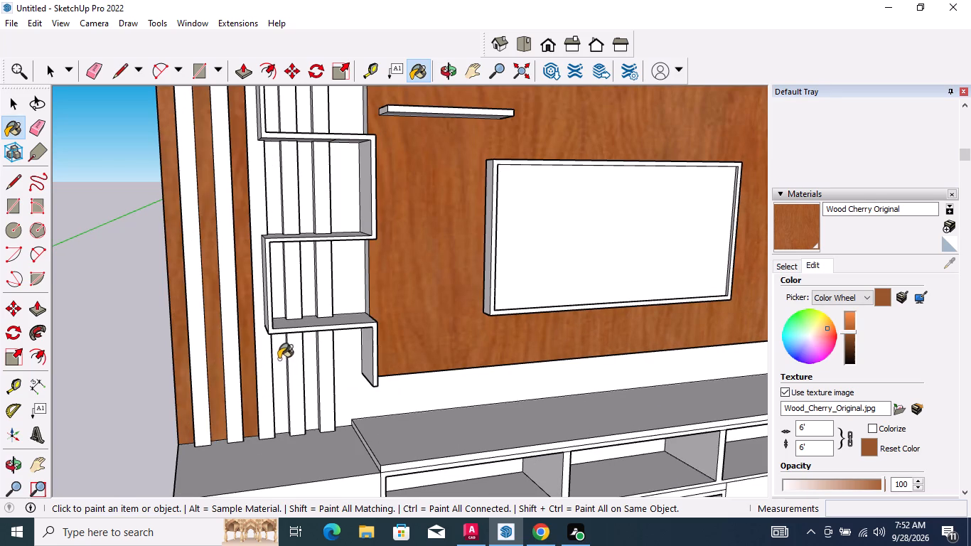
pyautogui.click(277, 359)
pyautogui.click(311, 355)
pyautogui.scroll(-7, 263, 388)
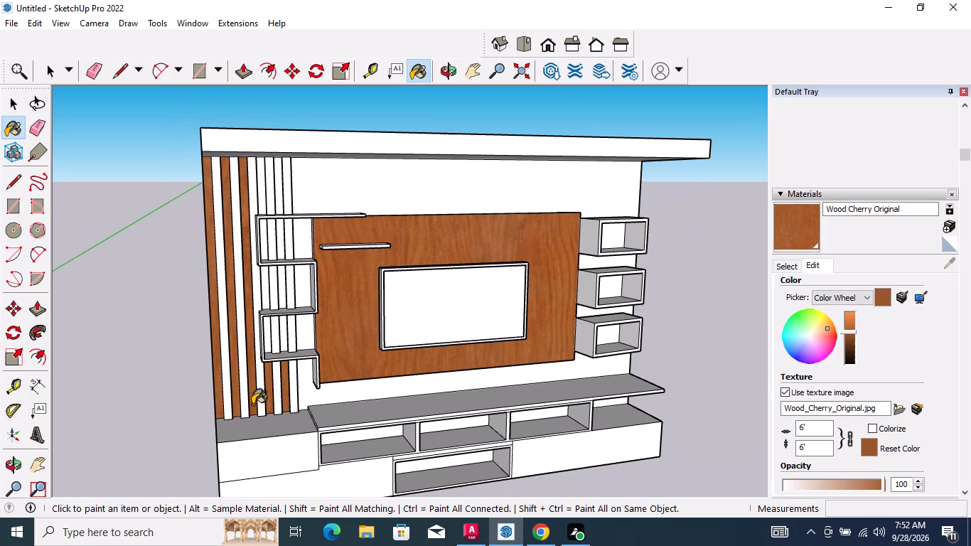
pyautogui.press('Escape')
pyautogui.press('space')
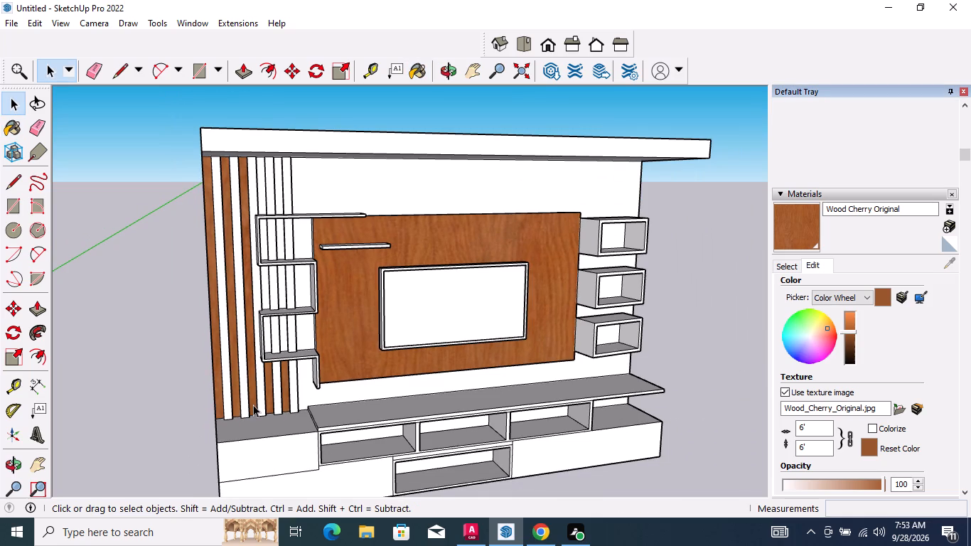
# Paint the top face of the long ledge above the base compartments with Wood Bamboo.
pyautogui.click(785, 264)
pyautogui.click(798, 321)
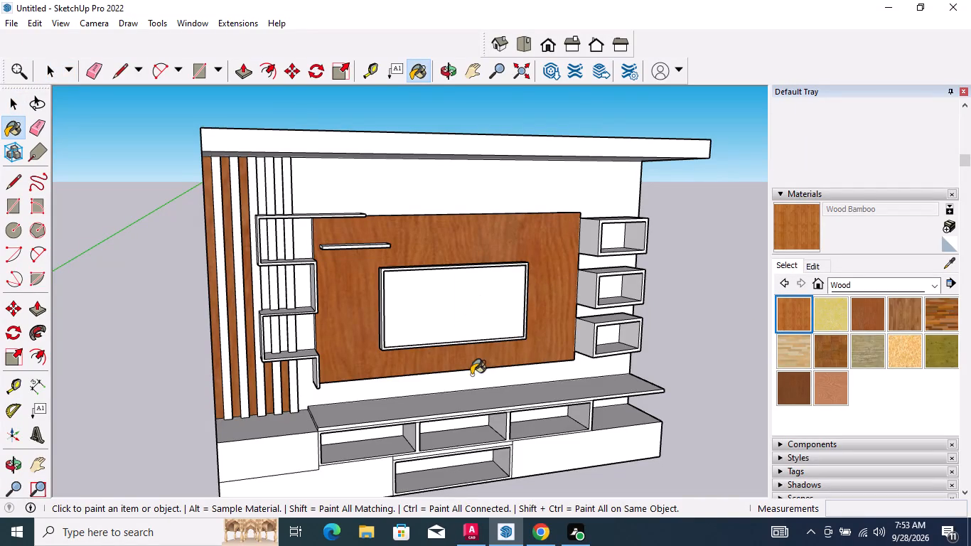
pyautogui.click(503, 400)
# Brighten the Wood Bamboo material to a light orange tone.
pyautogui.click(817, 267)
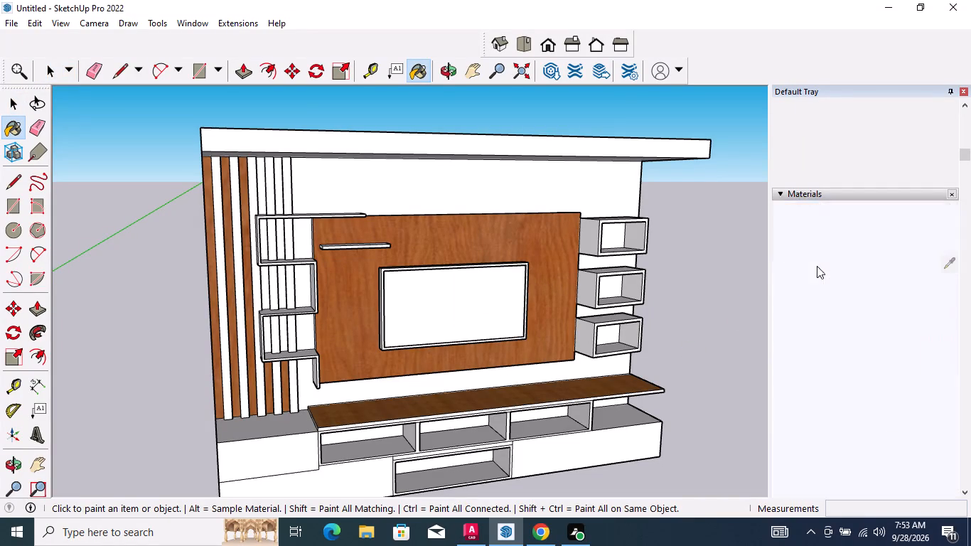
pyautogui.moveTo(851, 328); pyautogui.dragTo(851, 321)
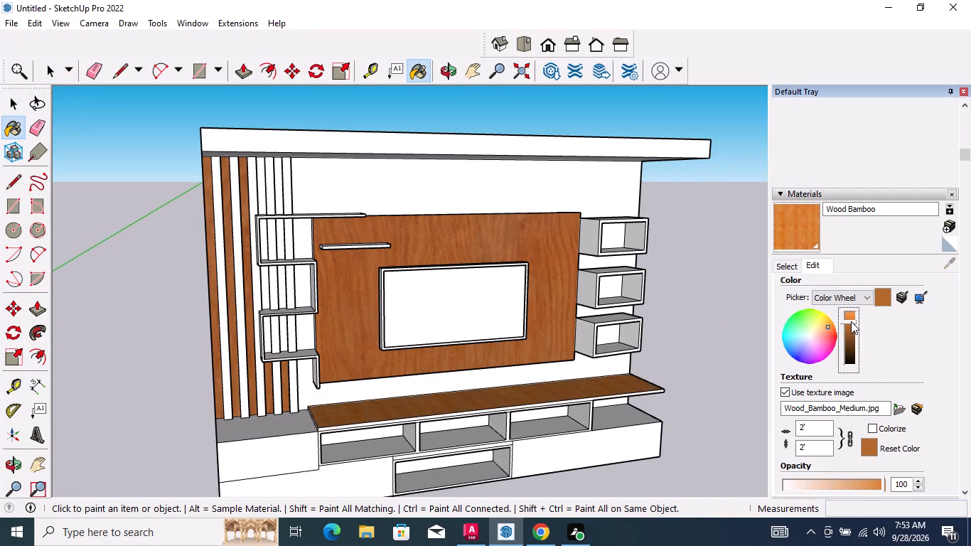
pyautogui.moveTo(851, 321); pyautogui.dragTo(852, 316)
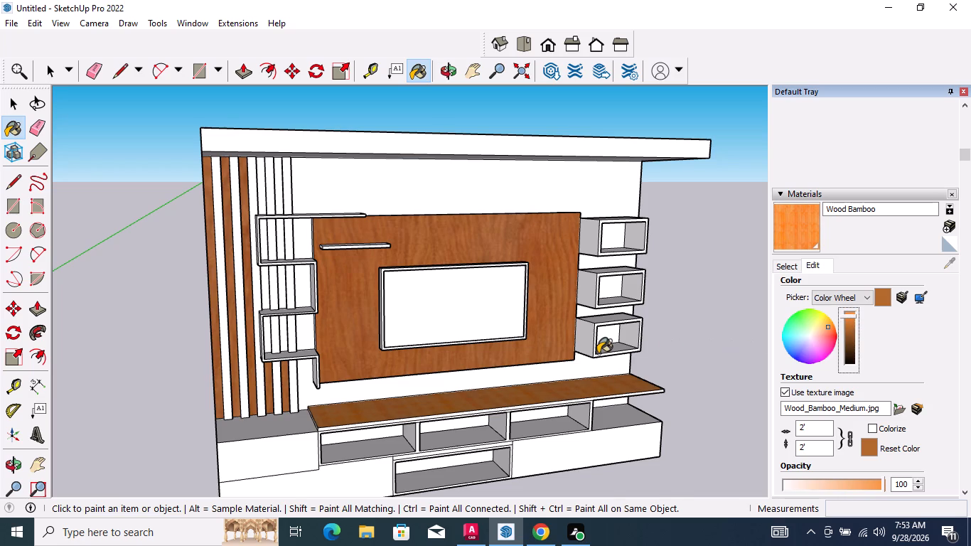
pyautogui.scroll(3, 598, 353)
pyautogui.scroll(3, 562, 412)
pyautogui.scroll(-3, 358, 414)
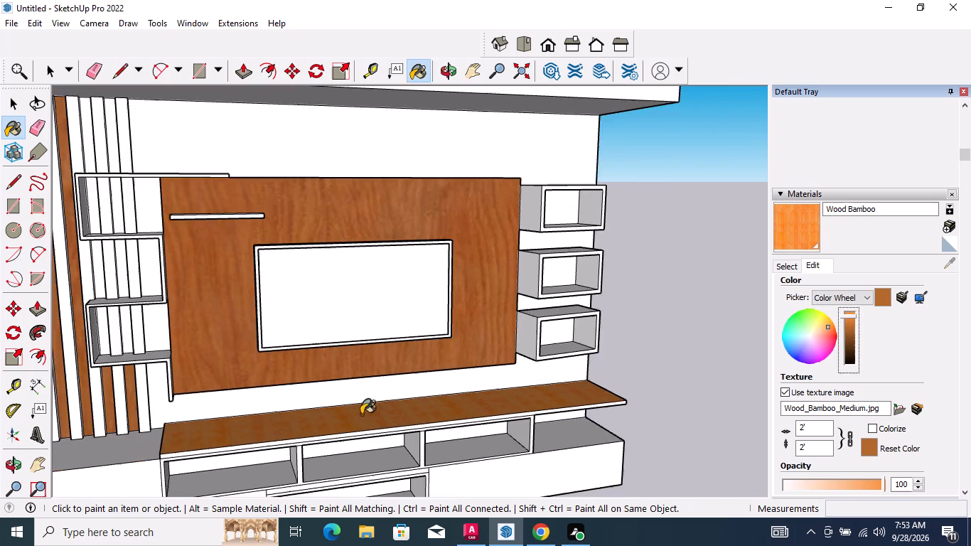
# Paint the front face of the overhead canopy with Wood Bamboo.
pyautogui.scroll(-3, 361, 414)
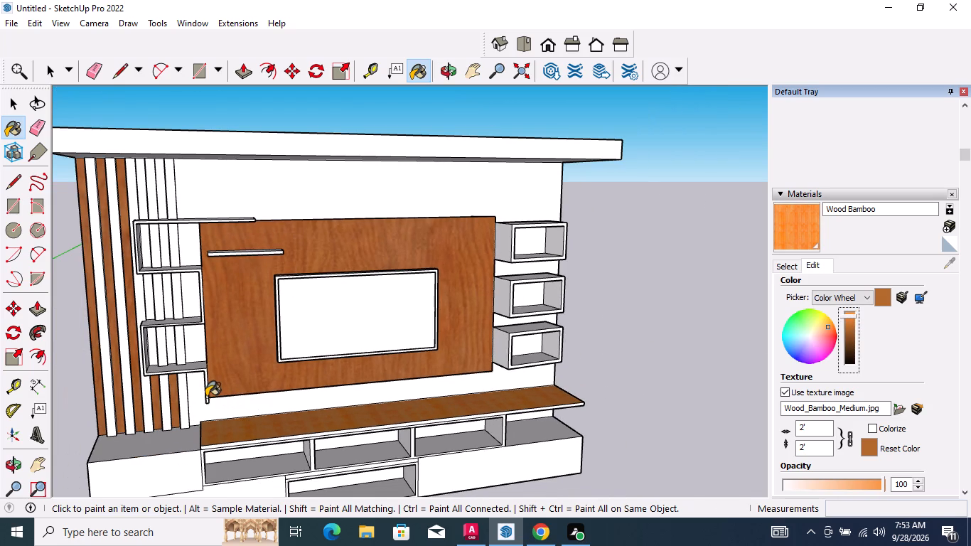
pyautogui.click(257, 151)
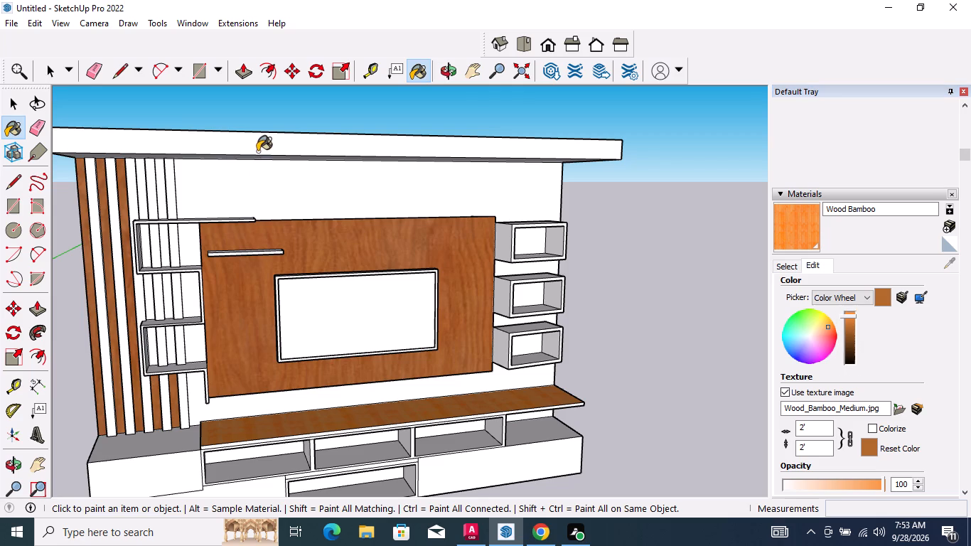
# Darken the Wood Bamboo material to a medium orange-brown tone.
pyautogui.scroll(-4, 306, 220)
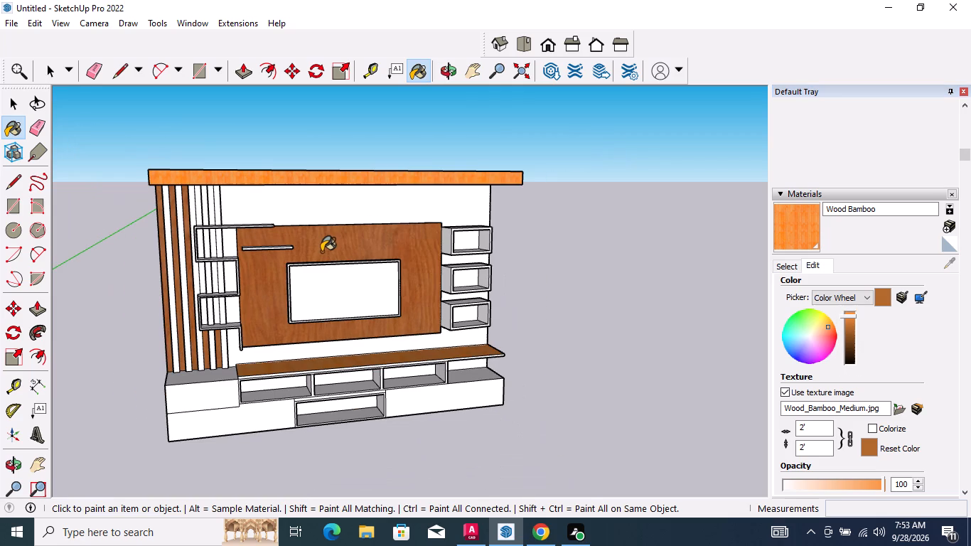
pyautogui.moveTo(847, 315); pyautogui.dragTo(849, 326)
# Paint the canopy's underside and the slat-side end faces of the canopy and back wall with Wood Bamboo.
pyautogui.moveTo(281, 196); pyautogui.dragTo(294, 168, button='middle')
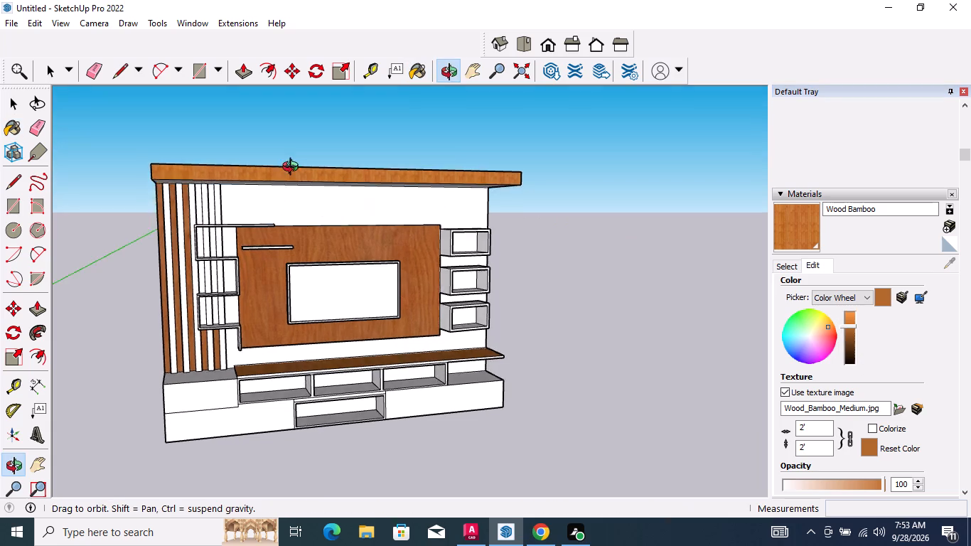
pyautogui.moveTo(294, 168); pyautogui.dragTo(314, 122, button='middle')
pyautogui.click(311, 169)
pyautogui.moveTo(306, 251); pyautogui.dragTo(474, 289, button='middle')
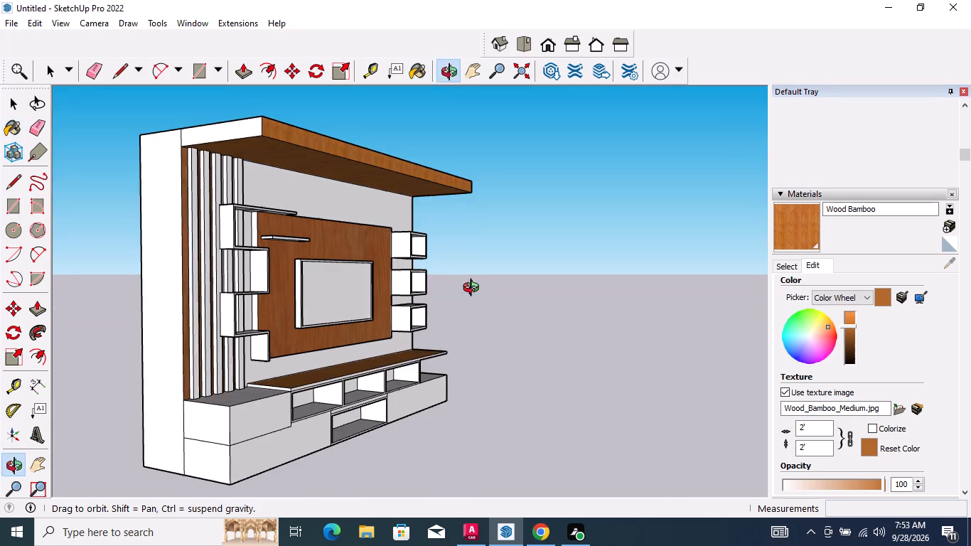
pyautogui.moveTo(474, 289); pyautogui.dragTo(475, 289, button='middle')
pyautogui.moveTo(242, 130); pyautogui.dragTo(228, 137)
pyautogui.click(168, 145)
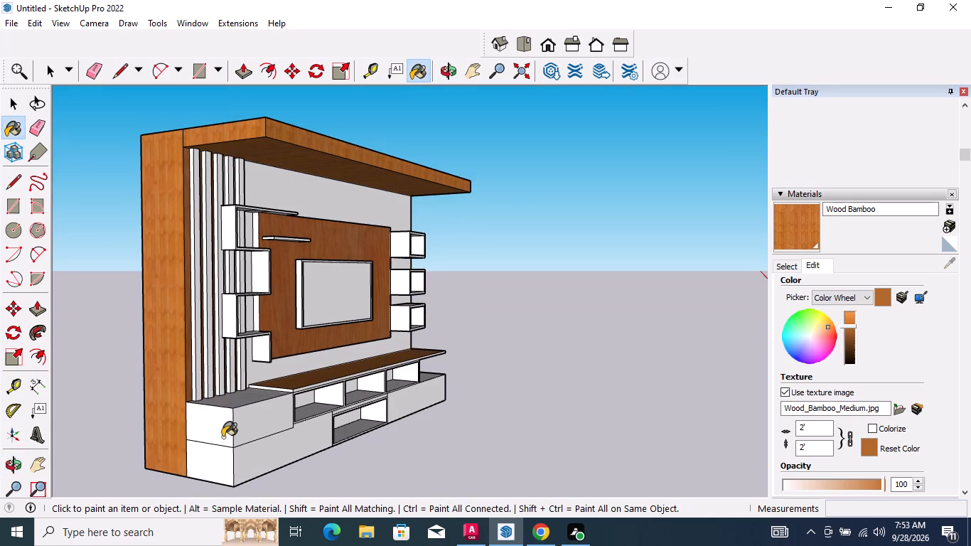
# Paint the unit's rear face, top faces and the end faces on the side-box end with Wood Bamboo.
pyautogui.scroll(-4, 237, 411)
pyautogui.moveTo(199, 390); pyautogui.dragTo(258, 389, button='middle')
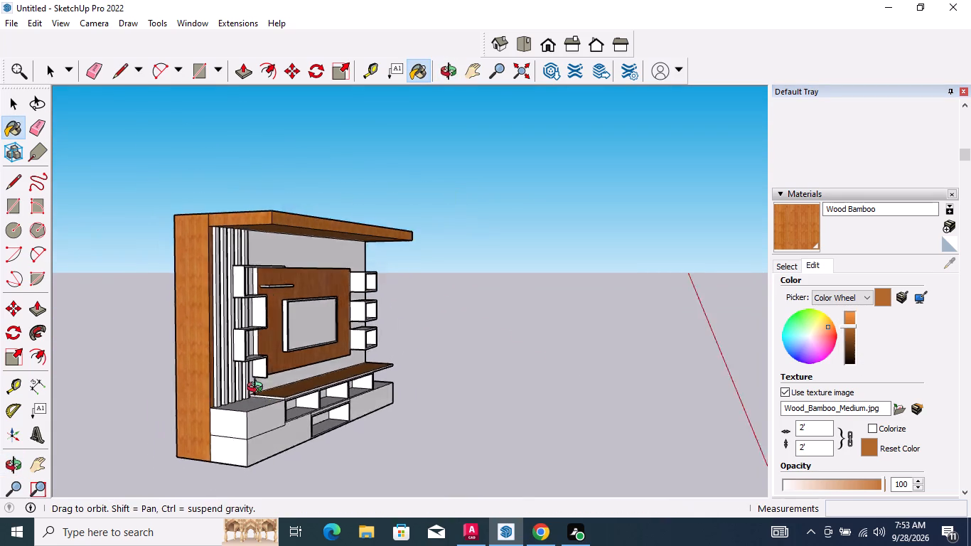
pyautogui.moveTo(258, 389); pyautogui.dragTo(613, 439, button='middle')
pyautogui.click(433, 378)
pyautogui.moveTo(431, 279); pyautogui.dragTo(405, 380, button='middle')
pyautogui.moveTo(413, 288); pyautogui.dragTo(420, 284)
pyautogui.click(466, 253)
pyautogui.moveTo(322, 357); pyautogui.dragTo(785, 358, button='middle')
pyautogui.scroll(-4, 578, 248)
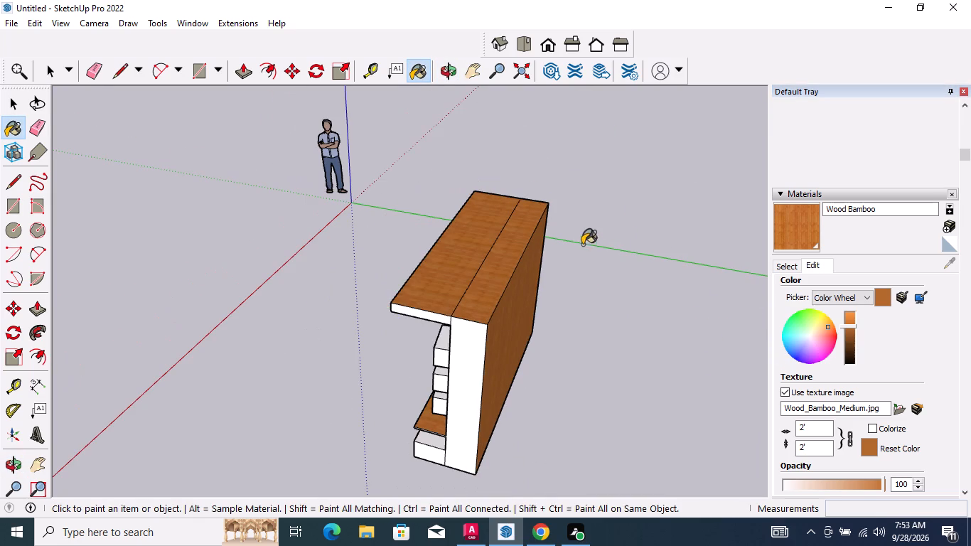
pyautogui.moveTo(479, 349); pyautogui.dragTo(478, 341)
pyautogui.click(446, 304)
pyautogui.scroll(-3, 514, 352)
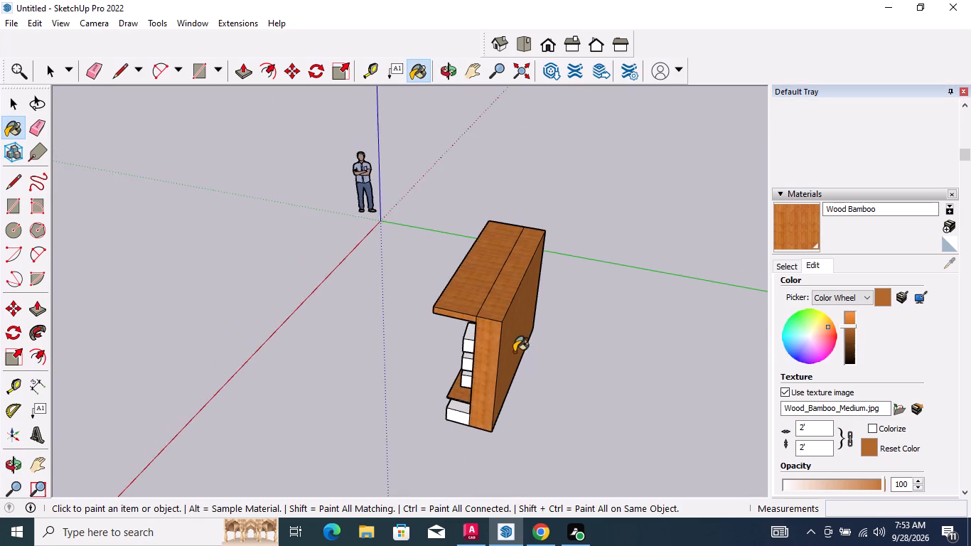
# Paint the fronts and exposed side faces of the two outermost vertical slats with Wood Bamboo.
pyautogui.moveTo(428, 370); pyautogui.dragTo(788, 284, button='middle')
pyautogui.scroll(11, 406, 278)
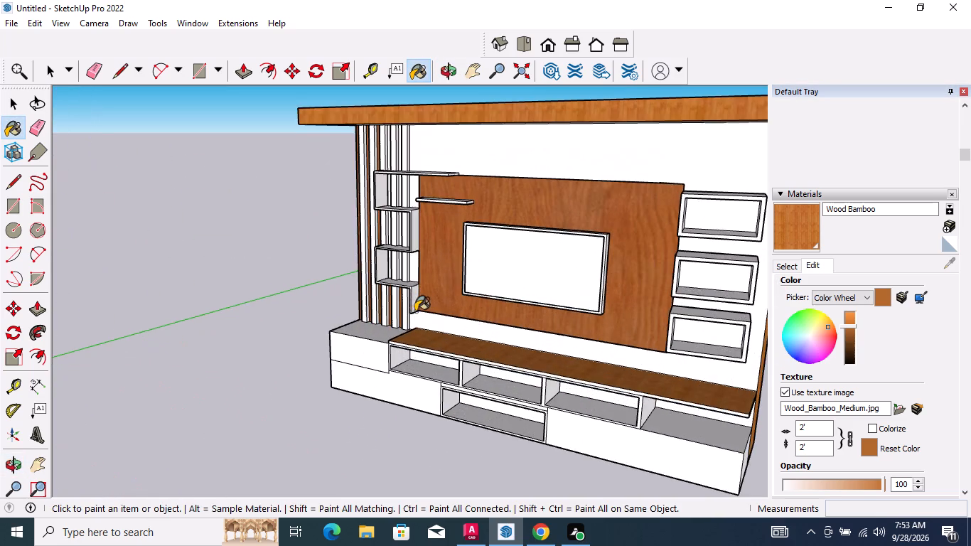
pyautogui.moveTo(436, 316); pyautogui.dragTo(540, 306, button='middle')
pyautogui.scroll(12, 387, 302)
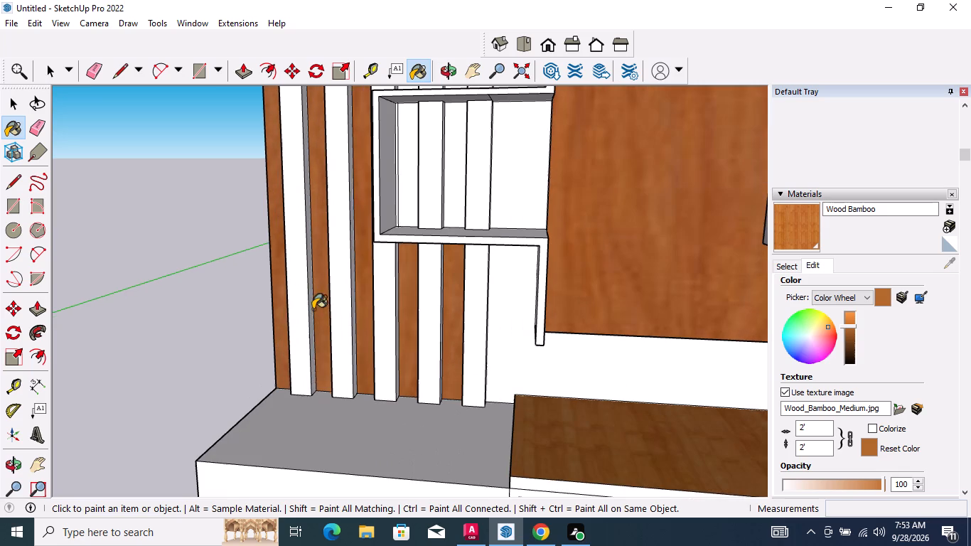
pyautogui.click(300, 303)
pyautogui.scroll(9, 303, 301)
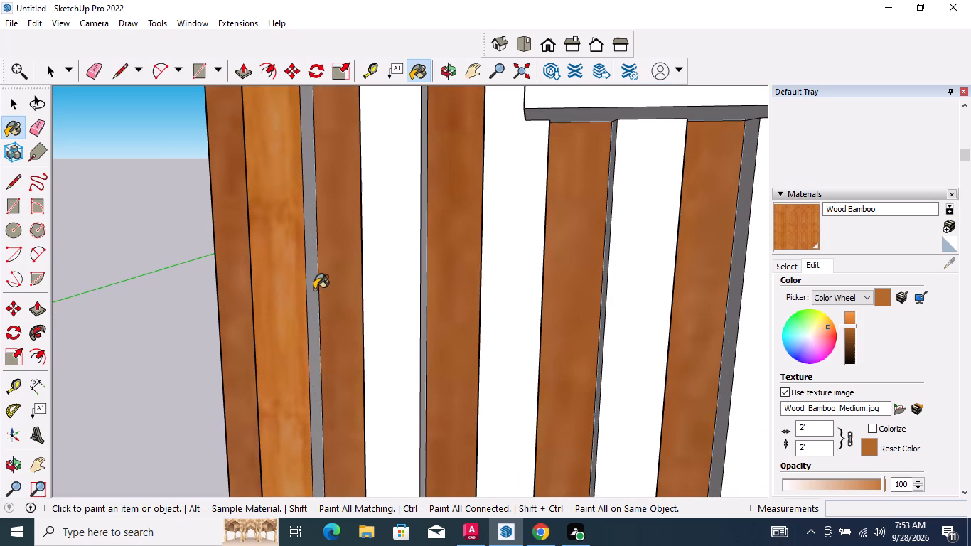
pyautogui.click(314, 289)
pyautogui.moveTo(299, 304); pyautogui.dragTo(520, 315, button='middle')
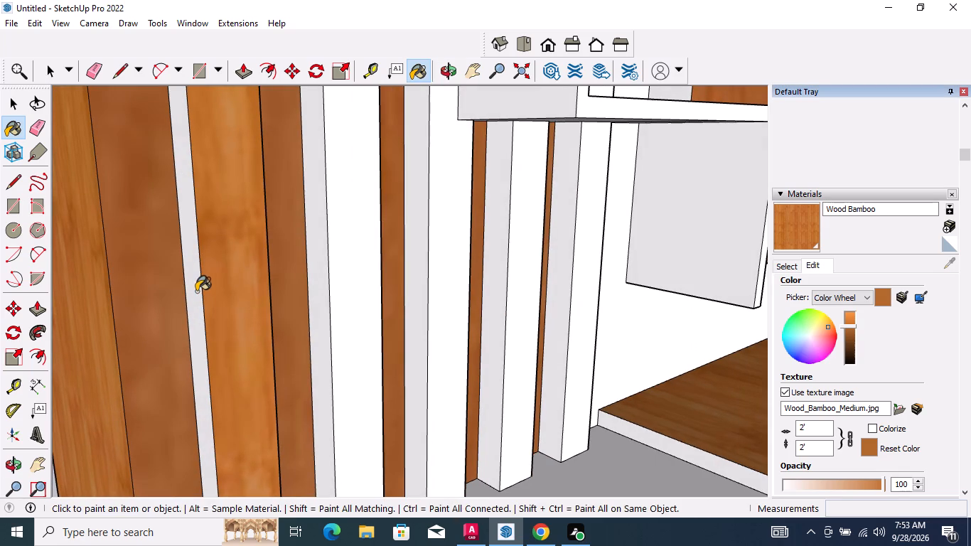
pyautogui.click(196, 291)
pyautogui.click(319, 282)
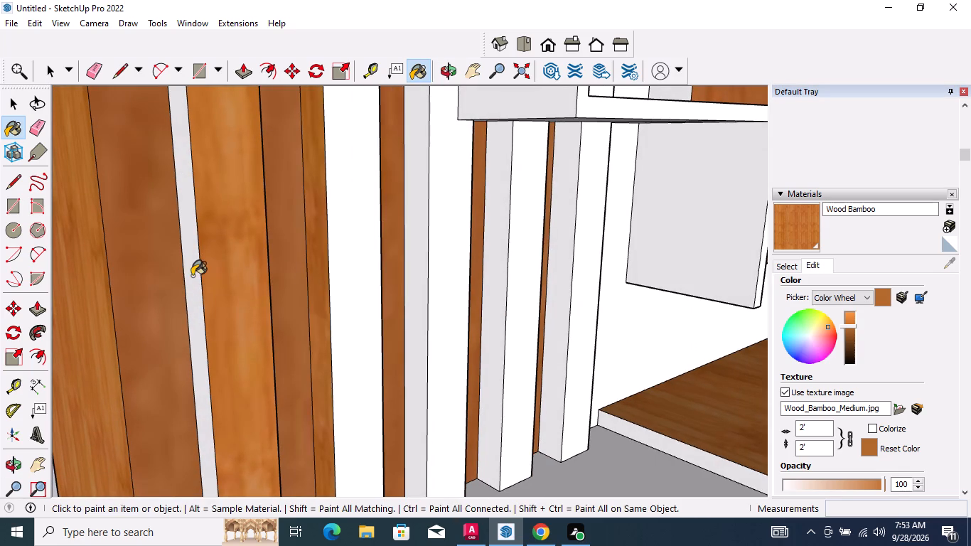
pyautogui.click(192, 276)
pyautogui.click(347, 287)
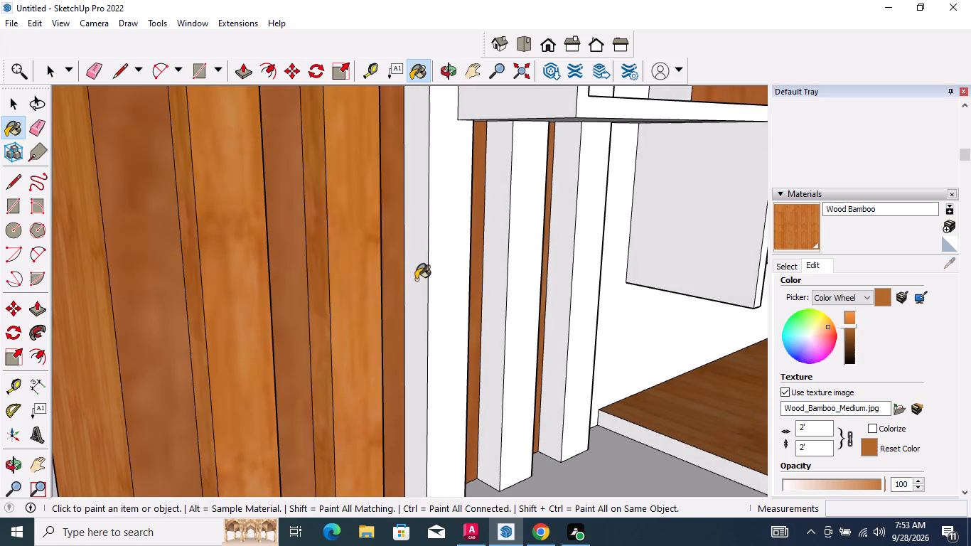
# Paint the fronts and outer side faces of the remaining three vertical slats with Wood Bamboo.
pyautogui.moveTo(416, 279); pyautogui.dragTo(423, 279)
pyautogui.moveTo(441, 277); pyautogui.dragTo(453, 277)
pyautogui.moveTo(497, 275); pyautogui.dragTo(505, 275)
pyautogui.moveTo(513, 273); pyautogui.dragTo(535, 273)
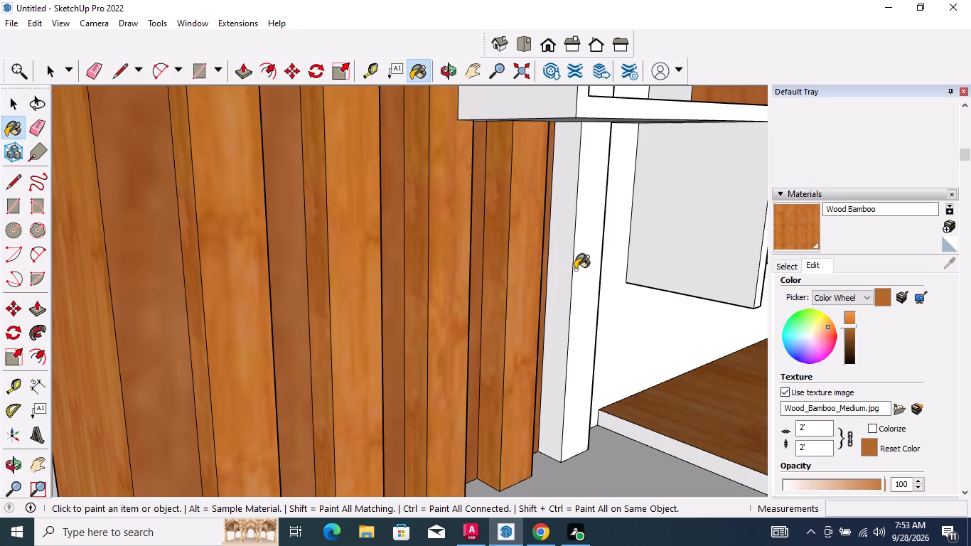
pyautogui.click(566, 268)
pyautogui.click(579, 267)
# Paint the inner side faces of the vertical slats below the lowest shelf with Wood Bamboo.
pyautogui.scroll(-4, 580, 261)
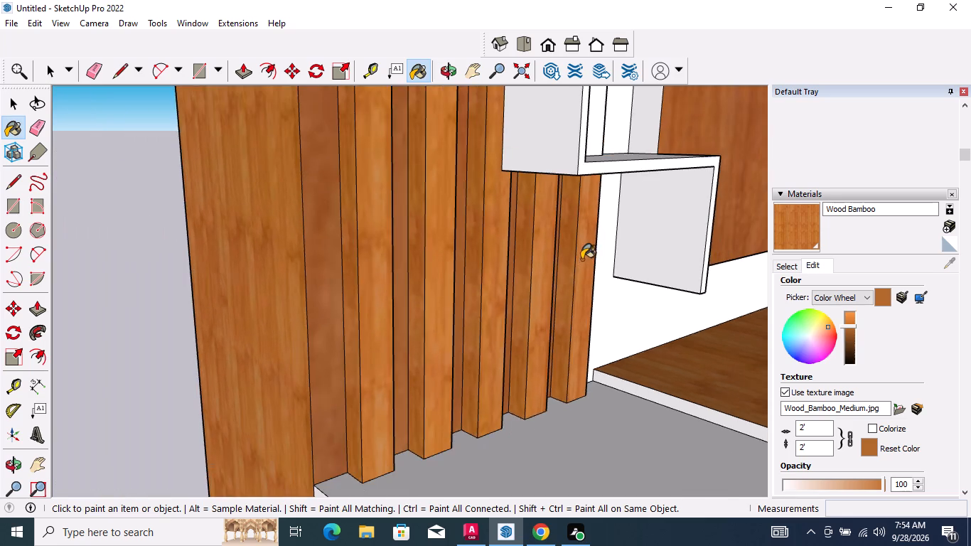
pyautogui.moveTo(589, 255); pyautogui.dragTo(247, 229, button='middle')
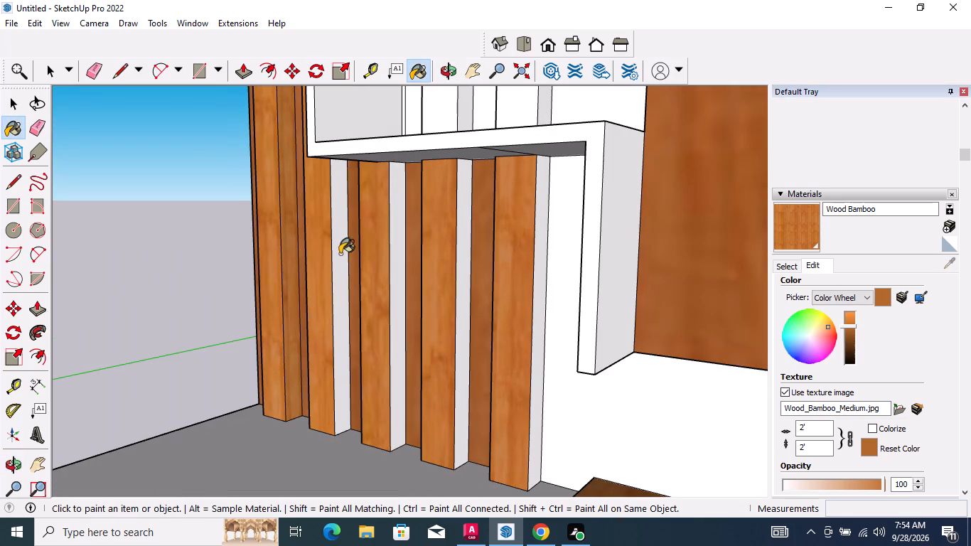
pyautogui.click(338, 254)
pyautogui.click(396, 269)
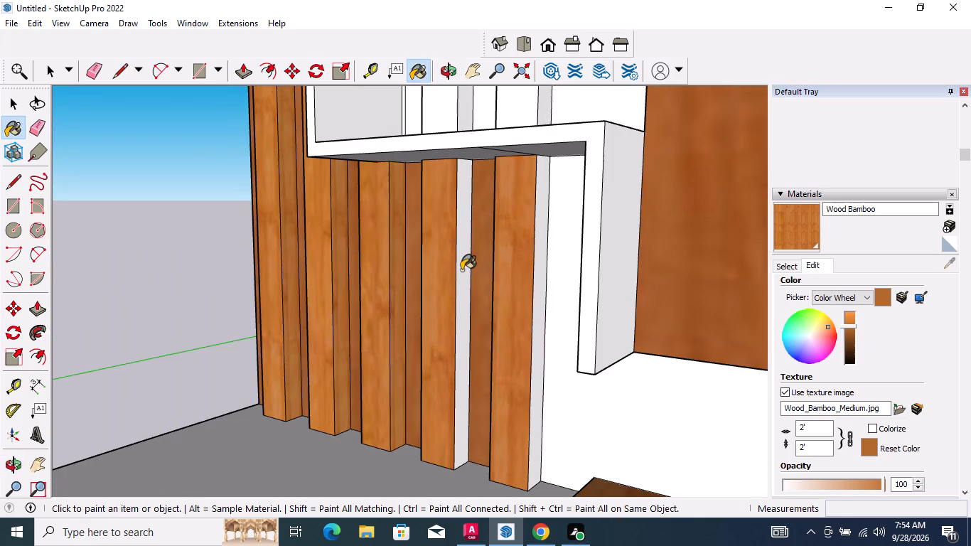
pyautogui.click(461, 270)
pyautogui.click(541, 291)
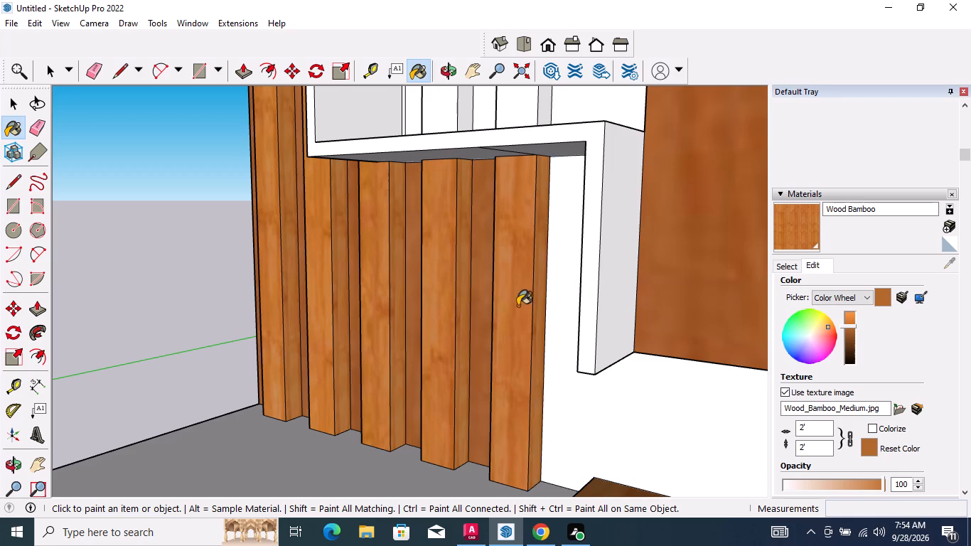
# Paint the slat sections inside the lowest shelf compartment and the adjoining TV panel's side edge with Wood Bamboo.
pyautogui.scroll(-8, 506, 301)
pyautogui.moveTo(499, 282); pyautogui.dragTo(506, 300, button='middle')
pyautogui.scroll(2, 491, 192)
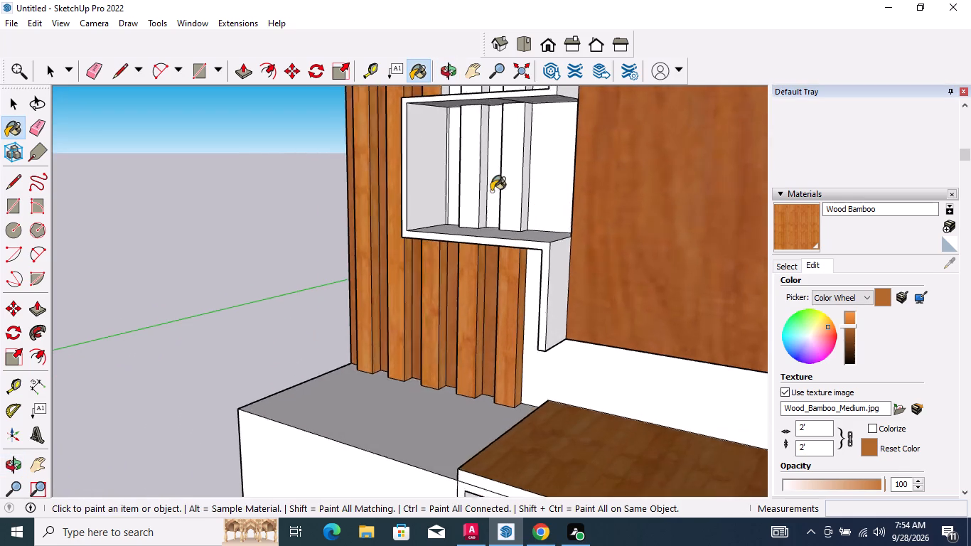
pyautogui.scroll(6, 491, 191)
pyautogui.click(537, 183)
pyautogui.click(517, 184)
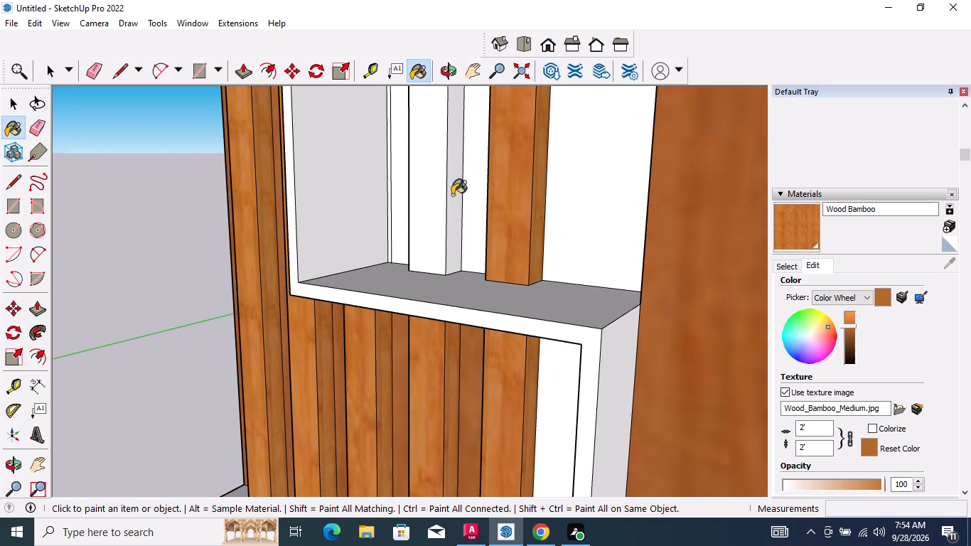
pyautogui.click(452, 195)
pyautogui.click(433, 192)
pyautogui.moveTo(472, 223); pyautogui.dragTo(672, 225, button='middle')
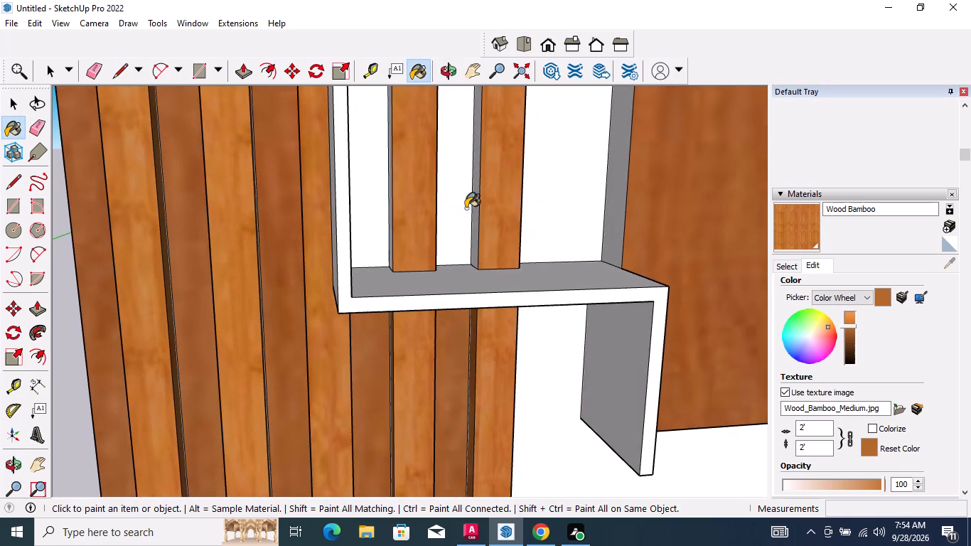
pyautogui.moveTo(471, 209); pyautogui.dragTo(552, 213, button='middle')
pyautogui.scroll(2, 434, 210)
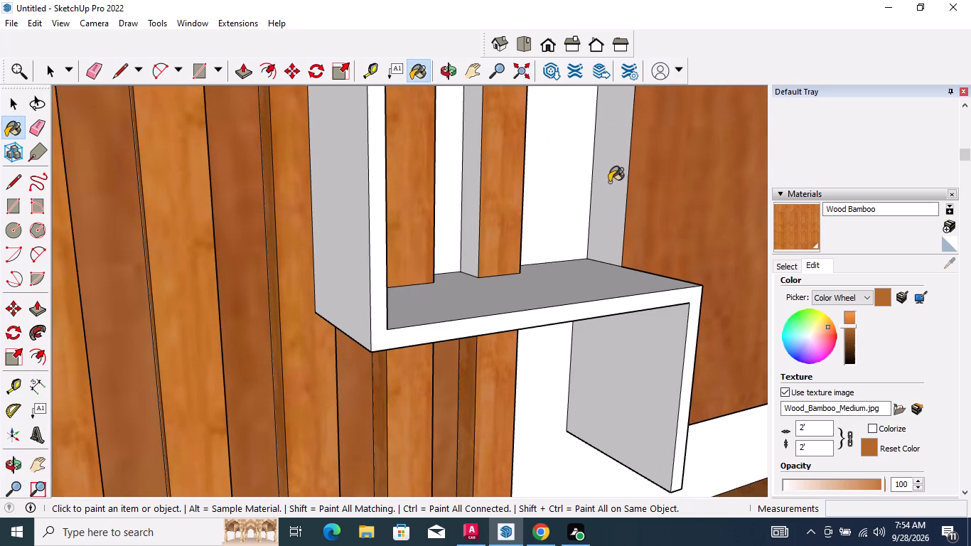
pyautogui.click(610, 181)
pyautogui.click(468, 196)
pyautogui.moveTo(448, 215); pyautogui.dragTo(407, 221, button='middle')
pyautogui.scroll(3, 369, 210)
pyautogui.click(376, 209)
pyautogui.scroll(-8, 396, 277)
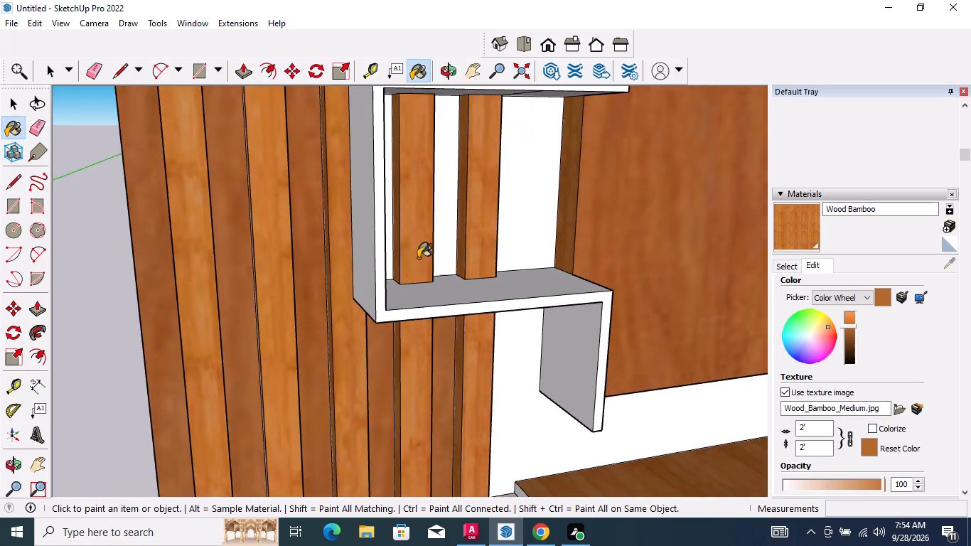
# Paint the slat sections inside the middle shelf compartment and the adjacent full-height slat's inner side with Wood Bamboo.
pyautogui.scroll(-8, 386, 294)
pyautogui.scroll(7, 418, 186)
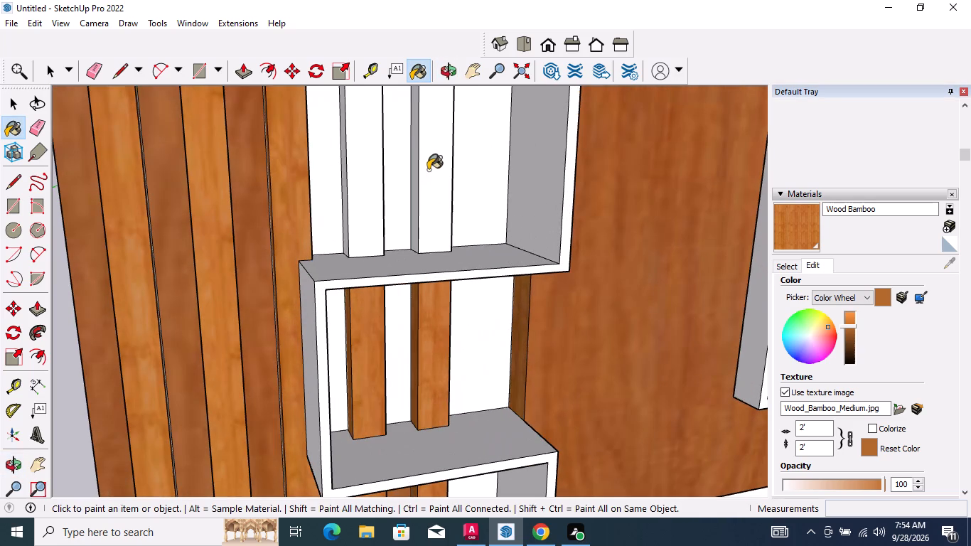
pyautogui.click(428, 170)
pyautogui.scroll(7, 399, 193)
pyautogui.click(427, 176)
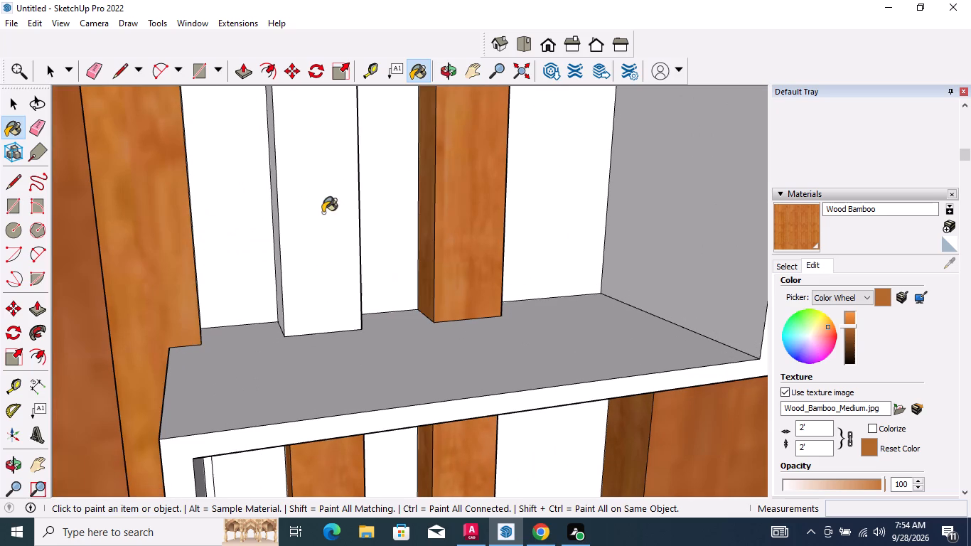
pyautogui.click(323, 213)
pyautogui.scroll(7, 259, 216)
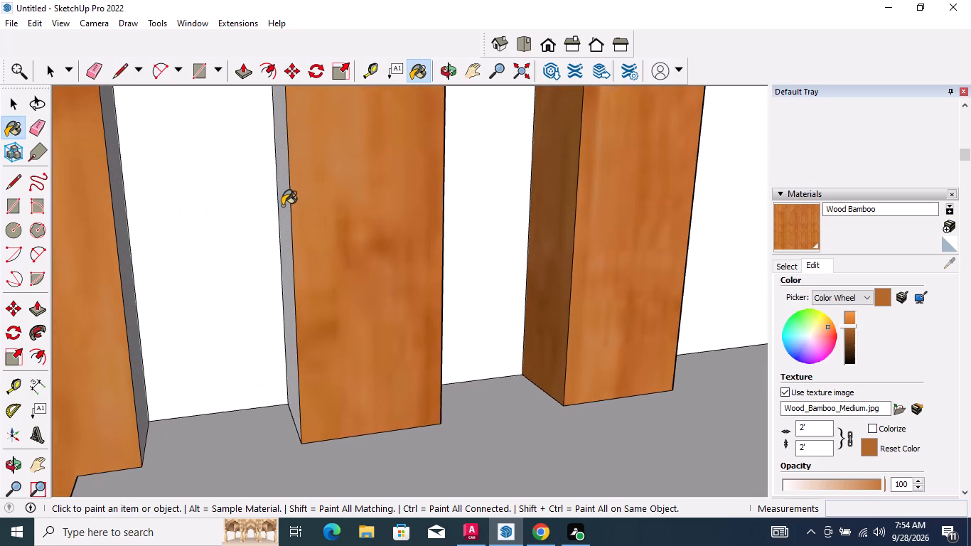
pyautogui.click(284, 204)
pyautogui.scroll(-4, 309, 251)
pyautogui.scroll(-3, 244, 264)
pyautogui.moveTo(353, 285); pyautogui.dragTo(222, 274, button='middle')
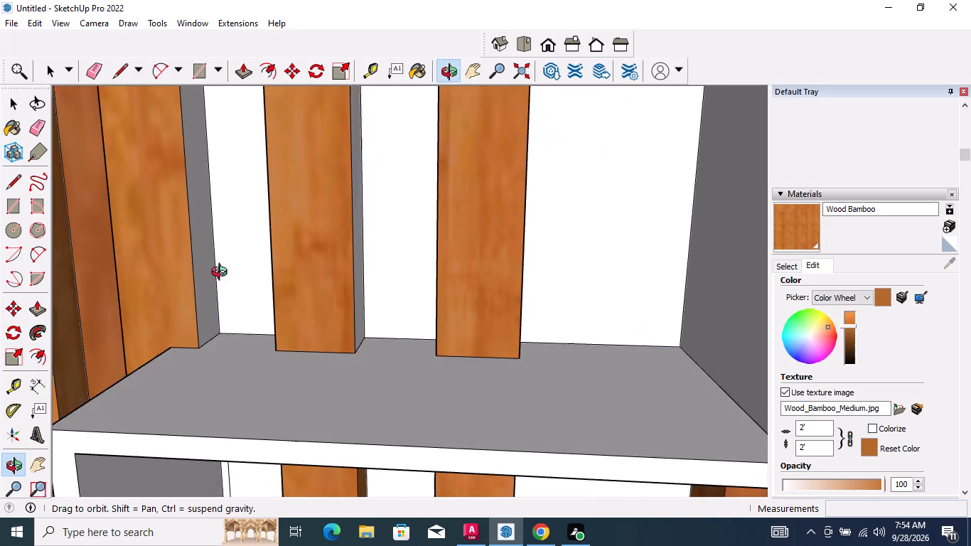
pyautogui.moveTo(222, 274); pyautogui.dragTo(201, 273, button='middle')
pyautogui.click(214, 244)
pyautogui.click(361, 253)
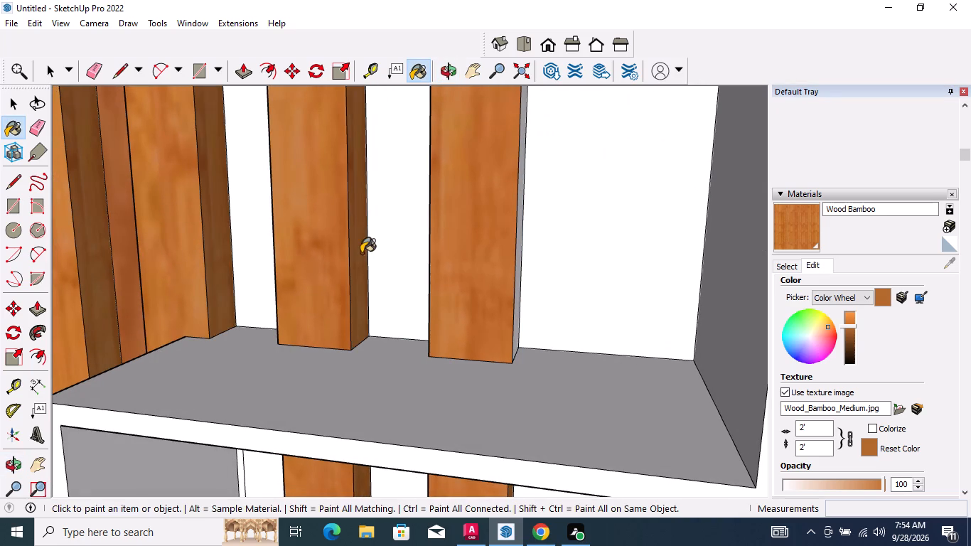
pyautogui.scroll(2, 517, 266)
pyautogui.moveTo(463, 264); pyautogui.dragTo(425, 264, button='middle')
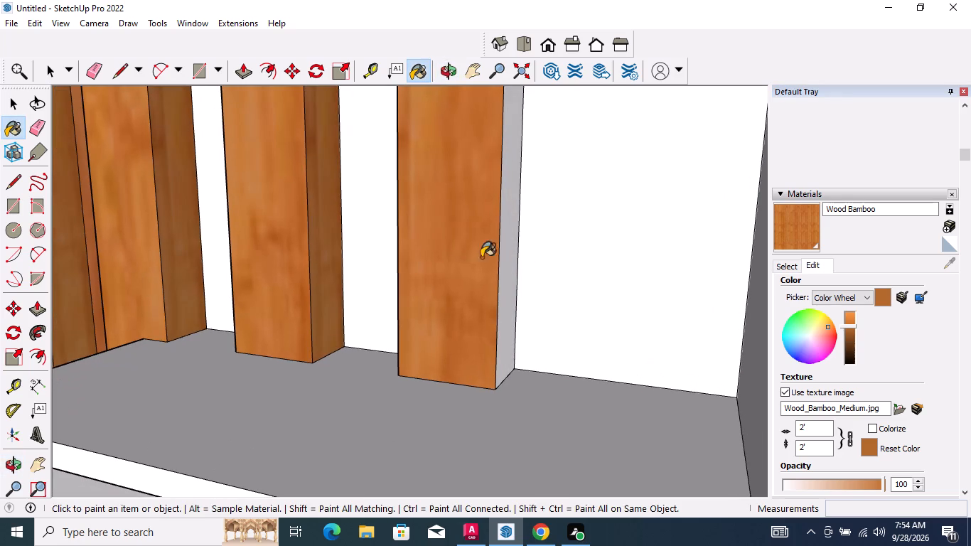
pyautogui.click(513, 243)
# Paint the fronts and sides of the slat sections inside the top shelf compartment with Wood Bamboo.
pyautogui.scroll(-8, 451, 289)
pyautogui.scroll(-1, 385, 306)
pyautogui.moveTo(395, 306); pyautogui.dragTo(406, 306, button='middle')
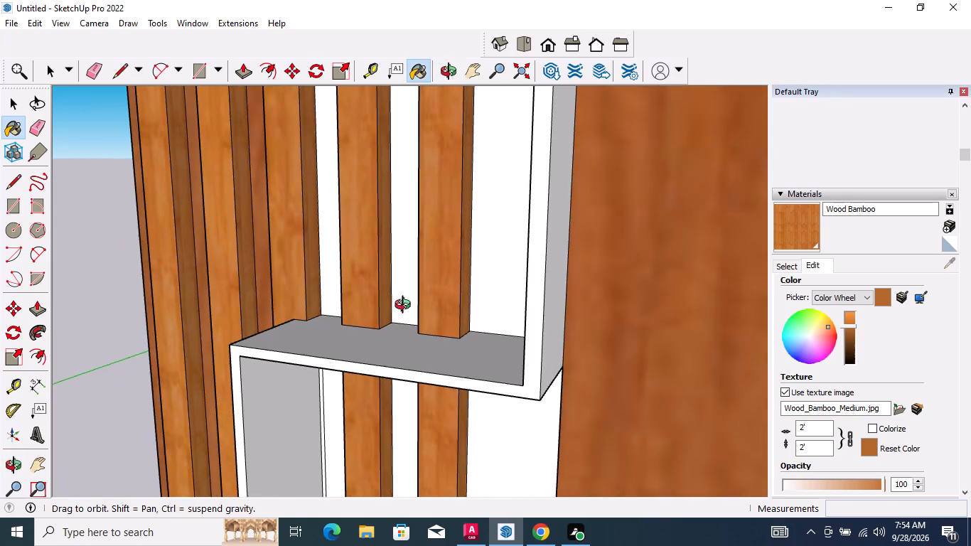
pyautogui.moveTo(406, 306); pyautogui.dragTo(586, 316, button='middle')
pyautogui.scroll(-9, 331, 276)
pyautogui.scroll(3, 370, 108)
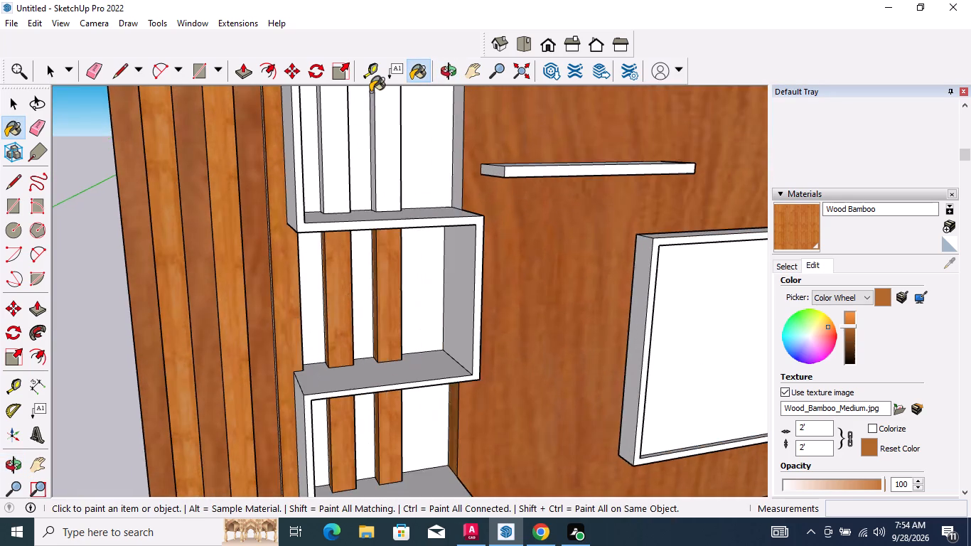
pyautogui.scroll(9, 370, 92)
pyautogui.click(320, 180)
pyautogui.click(343, 178)
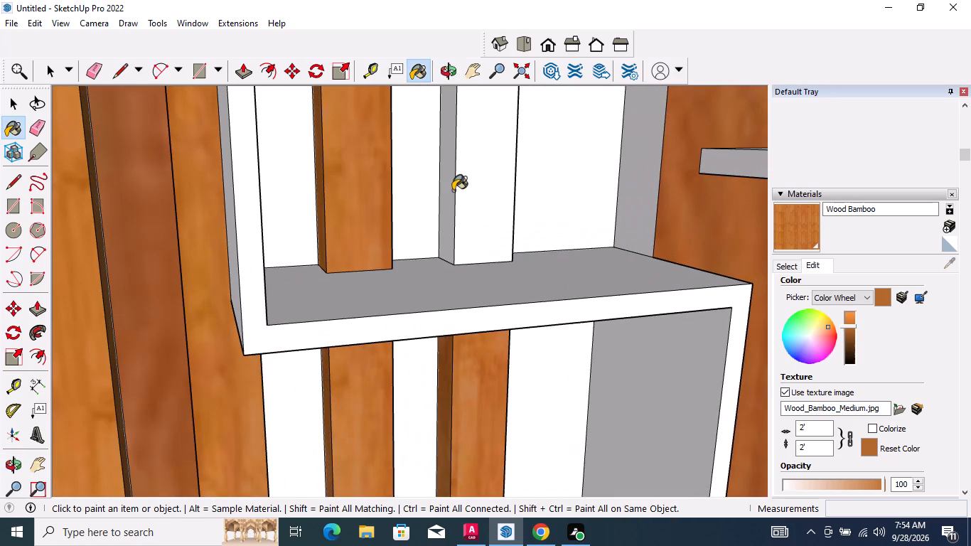
pyautogui.click(451, 187)
pyautogui.click(466, 186)
pyautogui.click(446, 186)
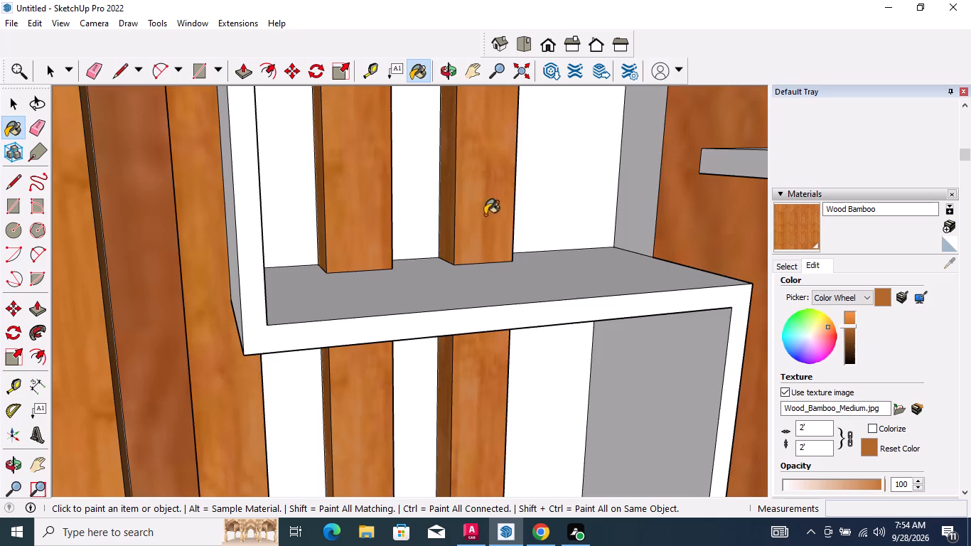
pyautogui.moveTo(481, 217); pyautogui.dragTo(216, 198, button='middle')
pyautogui.moveTo(405, 188); pyautogui.dragTo(419, 192)
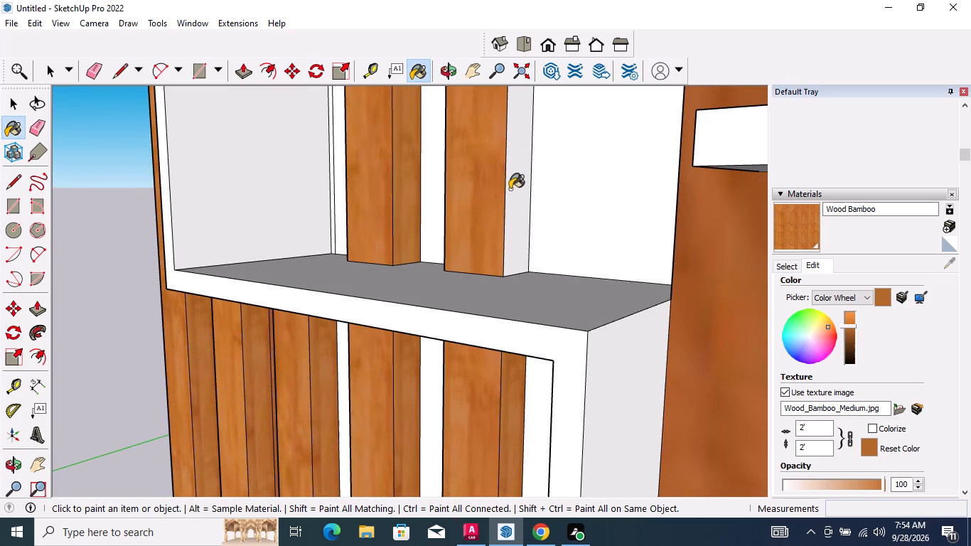
pyautogui.click(513, 188)
# Paint the remaining unpainted fronts and sides of the slat sections above the top shelf with Wood Bamboo.
pyautogui.scroll(-5, 495, 309)
pyautogui.scroll(-10, 516, 365)
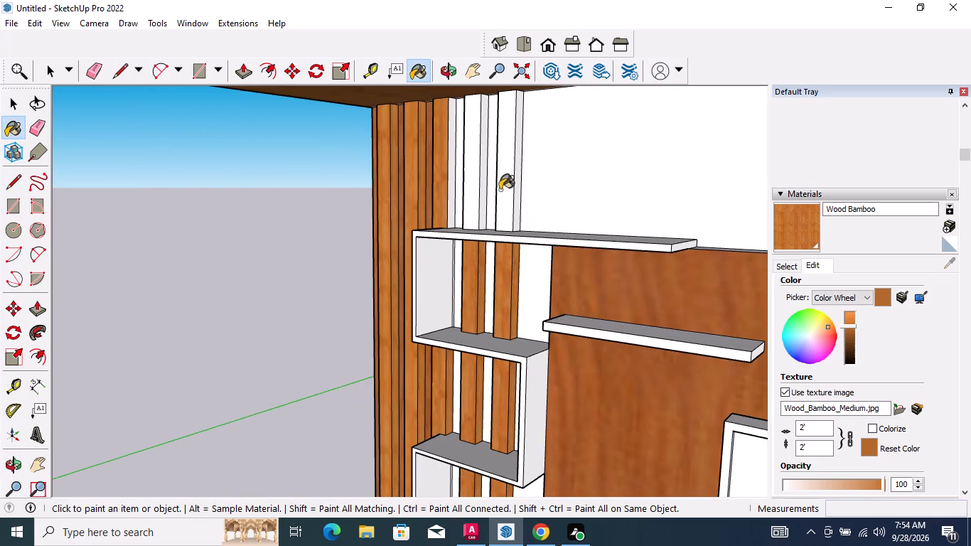
pyautogui.scroll(7, 500, 134)
pyautogui.click(535, 176)
pyautogui.click(512, 175)
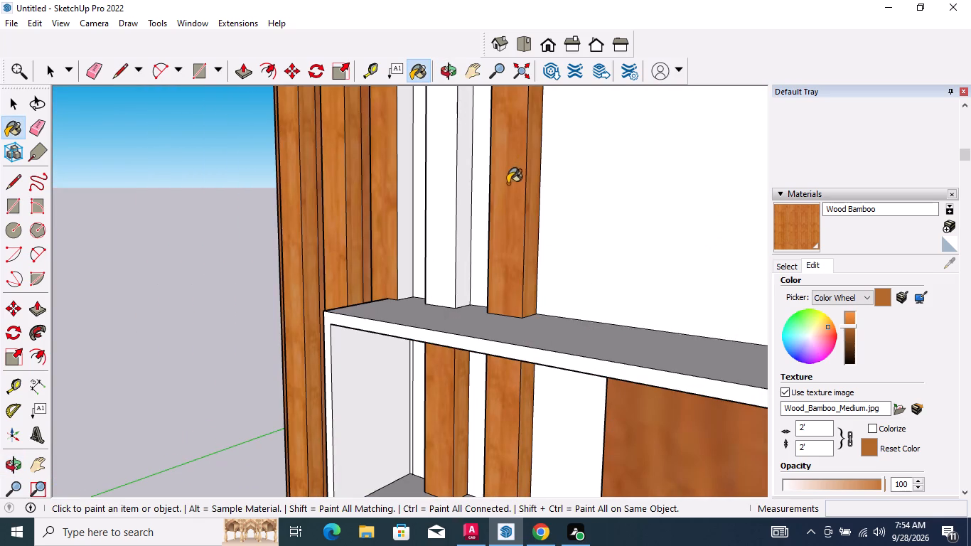
pyautogui.moveTo(470, 213); pyautogui.dragTo(787, 208, button='middle')
pyautogui.scroll(2, 473, 174)
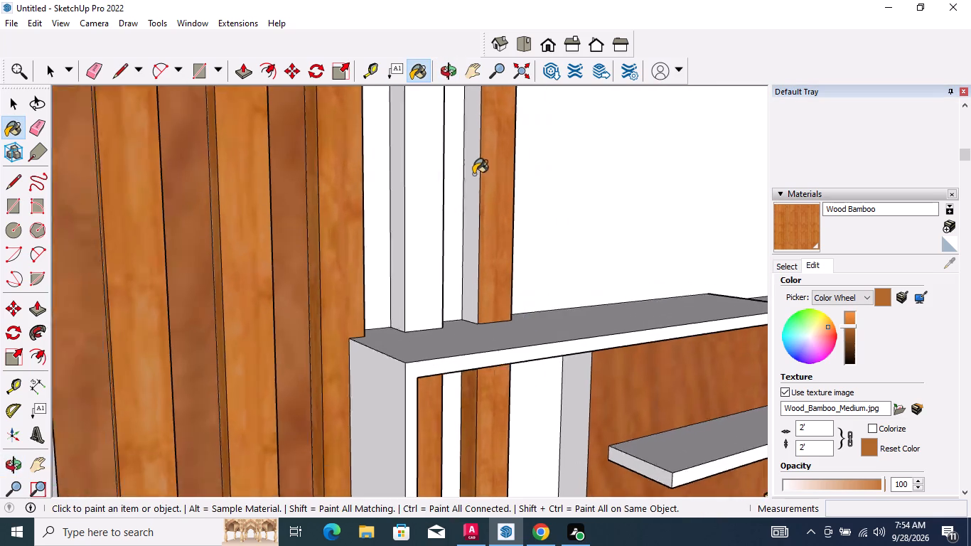
pyautogui.scroll(2, 473, 174)
pyautogui.click(473, 173)
pyautogui.click(405, 200)
pyautogui.click(377, 206)
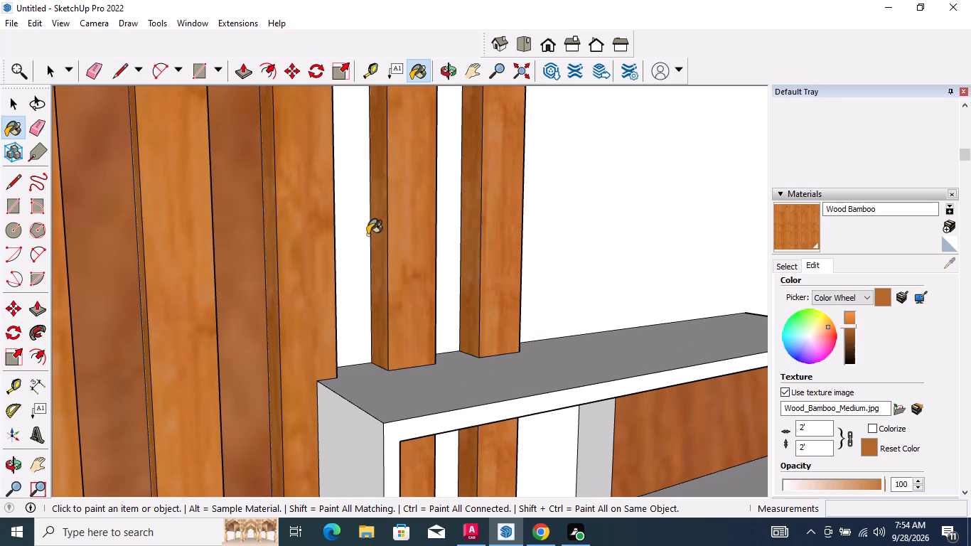
pyautogui.moveTo(415, 247); pyautogui.dragTo(52, 219, button='middle')
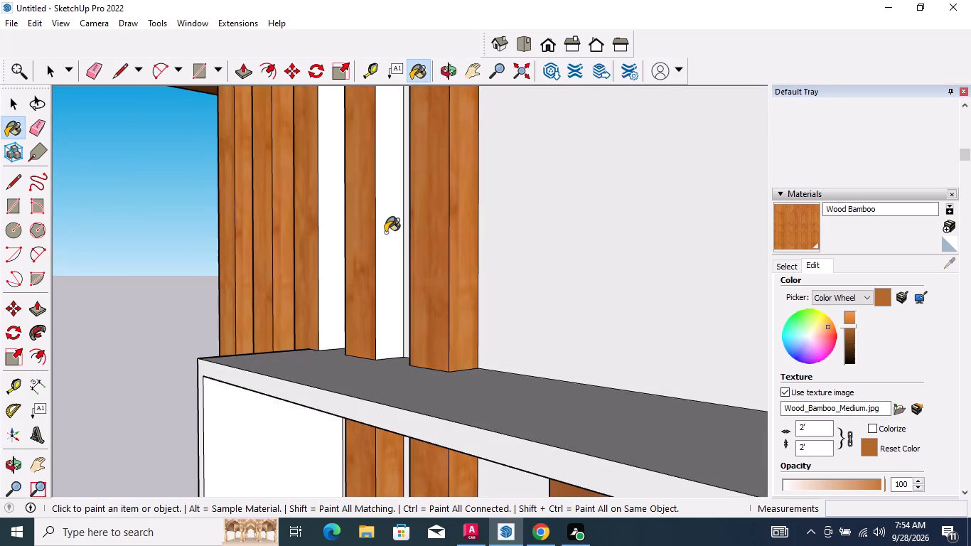
pyautogui.click(385, 232)
pyautogui.click(334, 236)
# Examine the slats, shelving and ceiling panel from several angles for faces still without material.
pyautogui.scroll(-5, 395, 288)
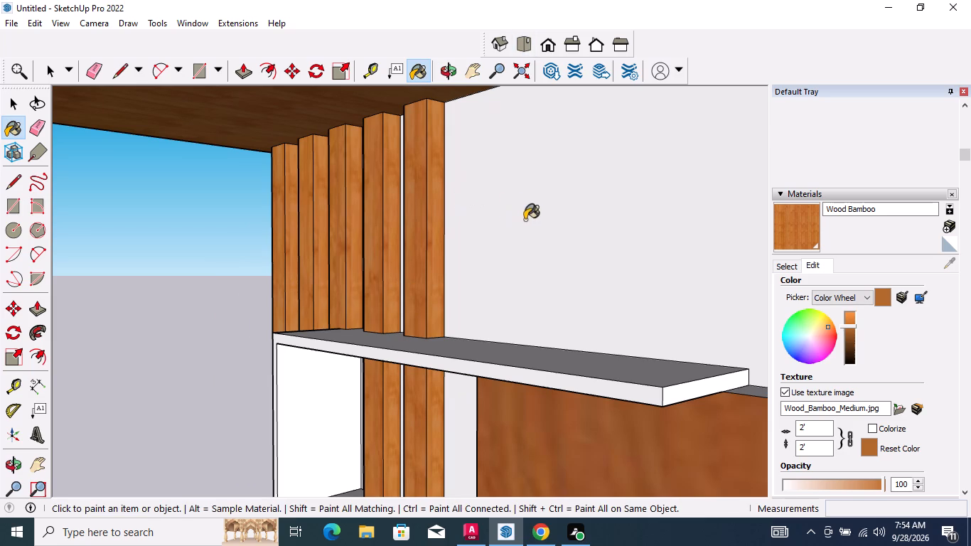
pyautogui.scroll(-9, 502, 255)
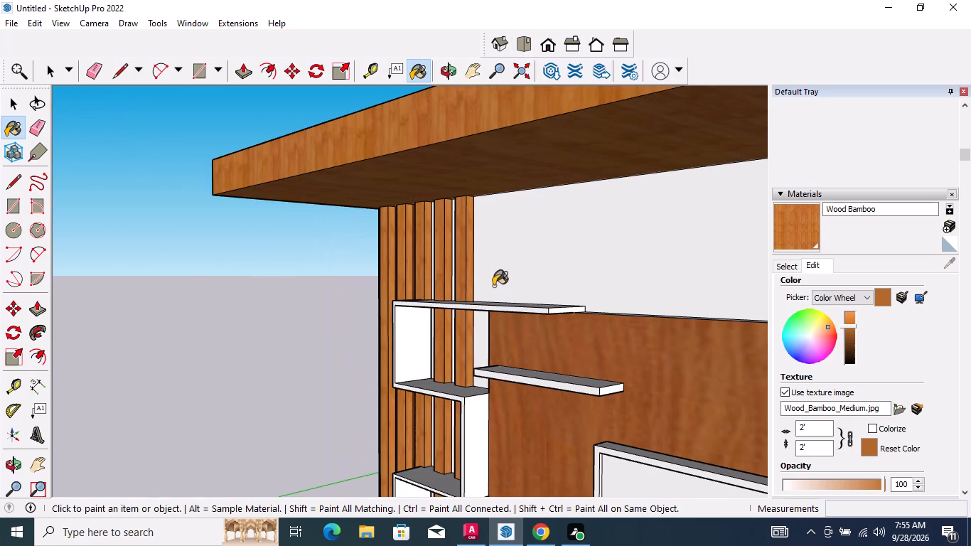
pyautogui.scroll(-3, 502, 257)
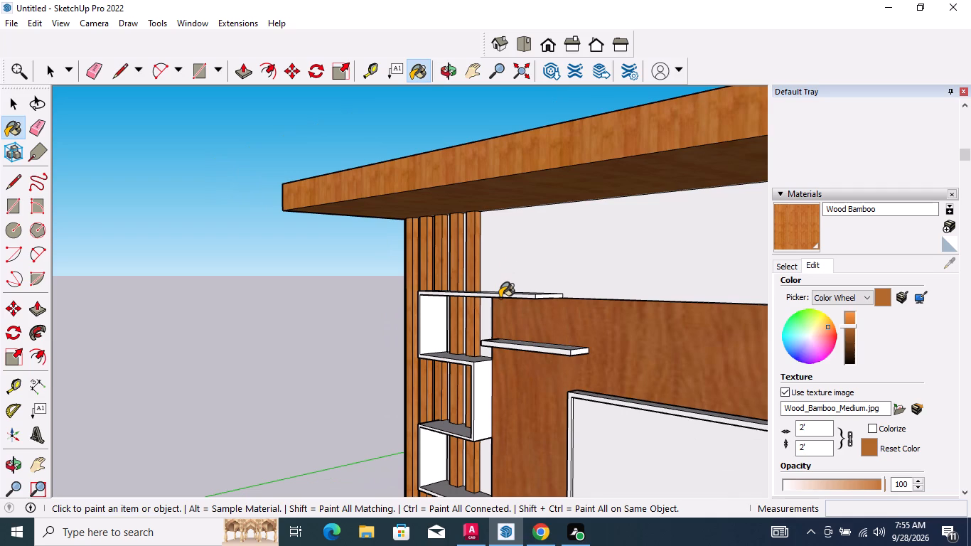
pyautogui.scroll(-4, 510, 221)
pyautogui.scroll(-2, 508, 292)
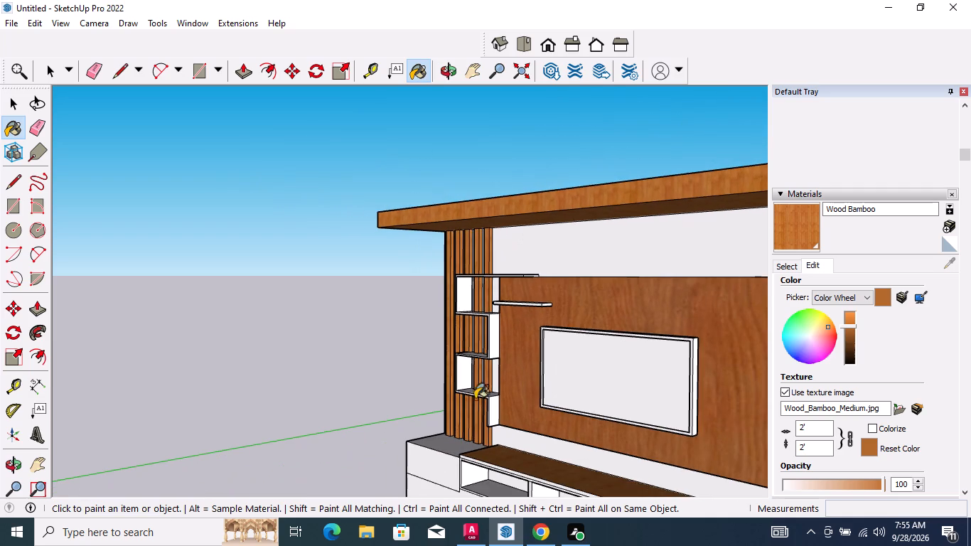
pyautogui.moveTo(461, 409); pyautogui.dragTo(704, 416, button='middle')
pyautogui.scroll(-2, 603, 316)
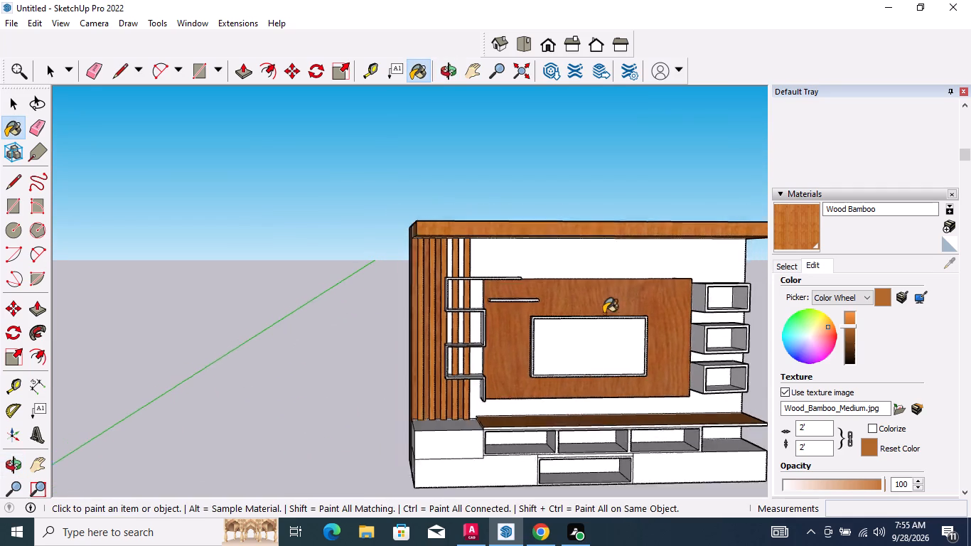
pyautogui.scroll(-2, 603, 314)
pyautogui.scroll(3, 596, 438)
pyautogui.moveTo(436, 372); pyautogui.dragTo(598, 367, button='middle')
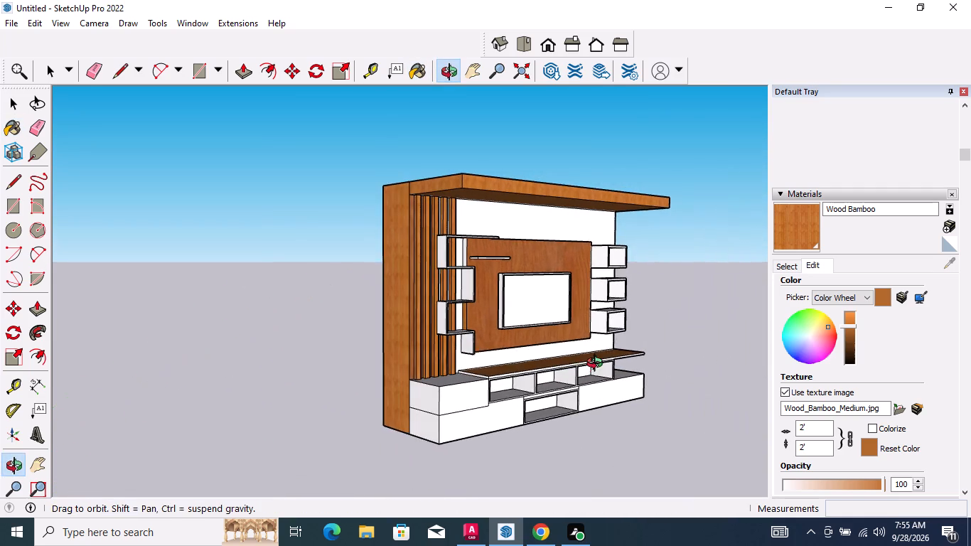
pyautogui.scroll(7, 478, 205)
pyautogui.moveTo(366, 225); pyautogui.dragTo(273, 216, button='middle')
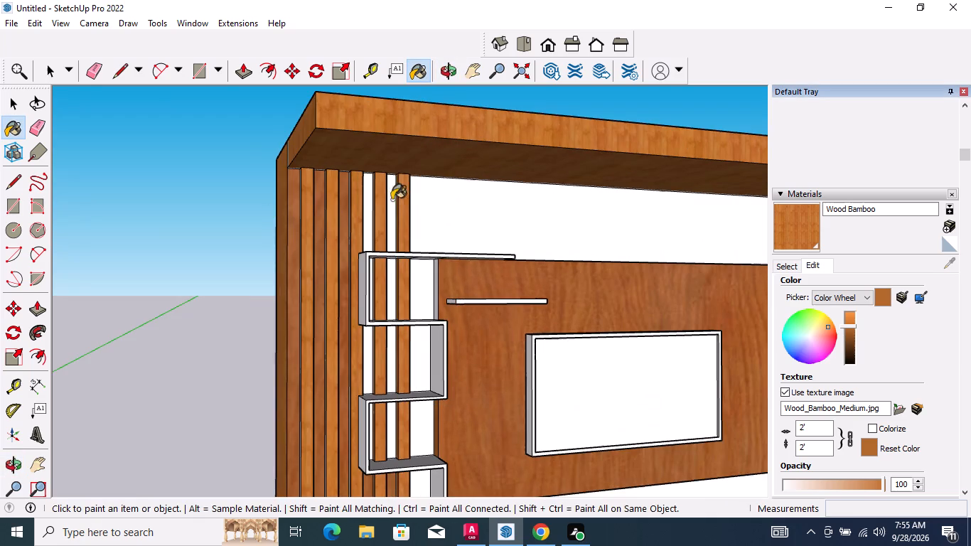
pyautogui.scroll(3, 413, 198)
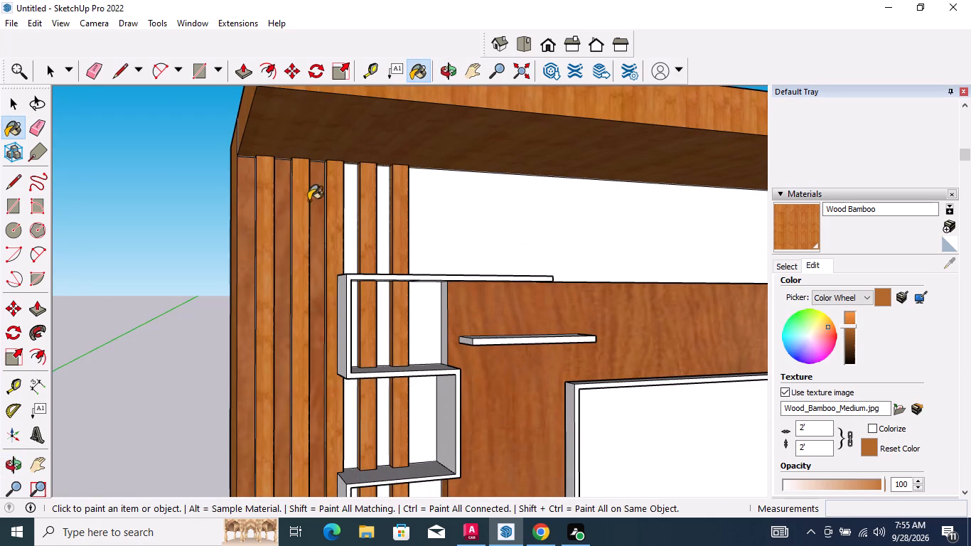
pyautogui.moveTo(311, 201); pyautogui.dragTo(299, 221, button='middle')
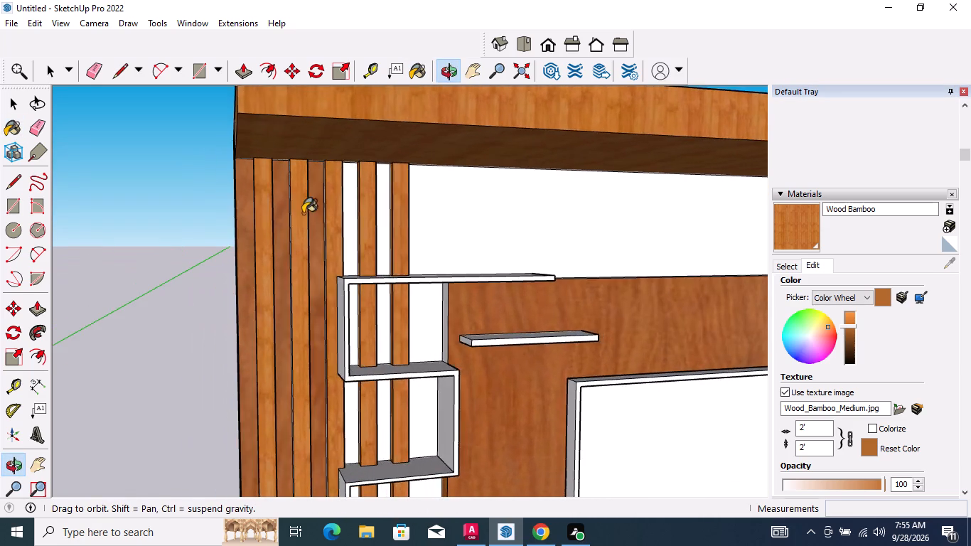
pyautogui.scroll(-9, 330, 194)
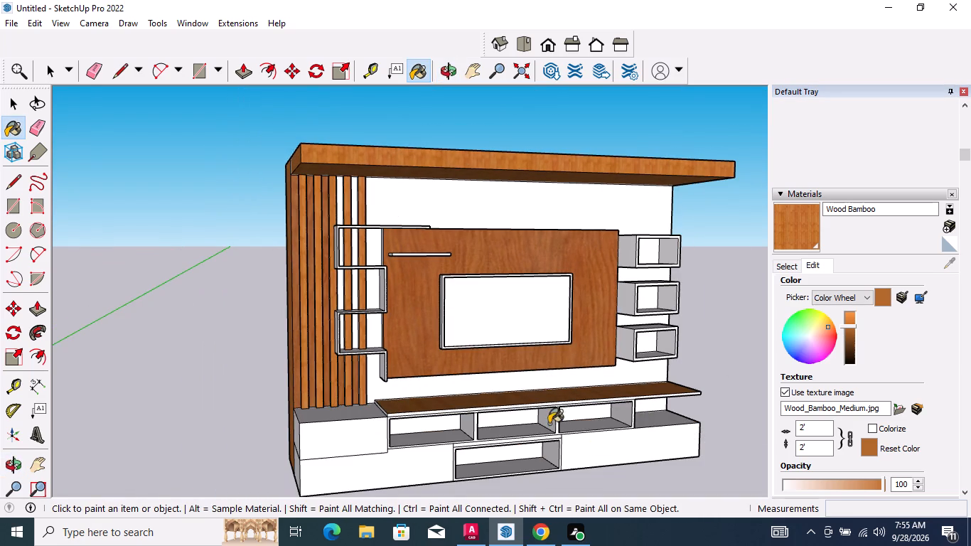
# Paint all inner faces of the base unit's lower central compartment with Wood Bamboo.
pyautogui.scroll(5, 531, 477)
pyautogui.moveTo(530, 472); pyautogui.dragTo(504, 431, button='middle')
pyautogui.scroll(3, 503, 455)
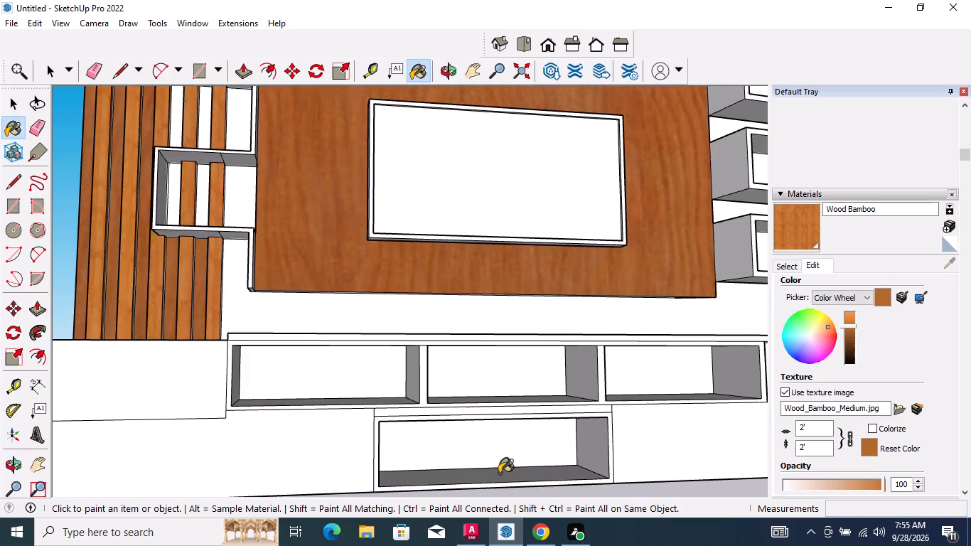
pyautogui.scroll(4, 499, 473)
pyautogui.click(499, 473)
pyautogui.click(511, 445)
pyautogui.click(640, 437)
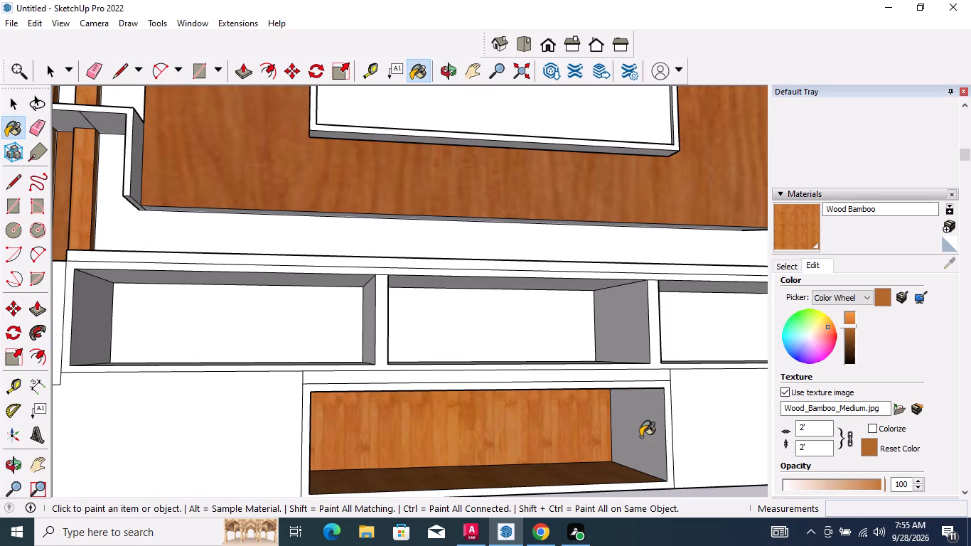
pyautogui.moveTo(593, 434); pyautogui.dragTo(483, 359, button='middle')
pyautogui.moveTo(488, 370); pyautogui.dragTo(474, 374)
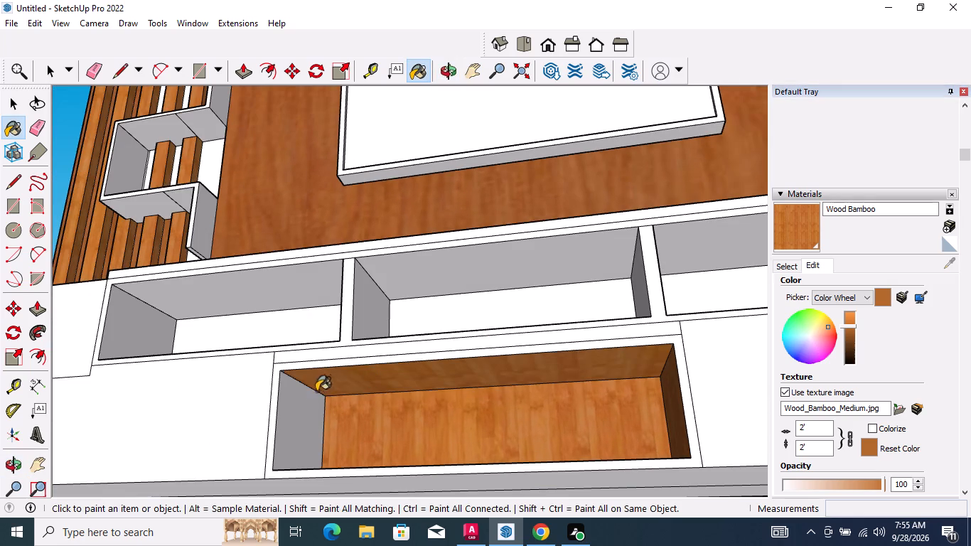
pyautogui.click(301, 403)
# Paint the front frame around the base unit's lower central compartment with Wood Bamboo.
pyautogui.scroll(-8, 451, 415)
pyautogui.moveTo(508, 414); pyautogui.dragTo(552, 461, button='middle')
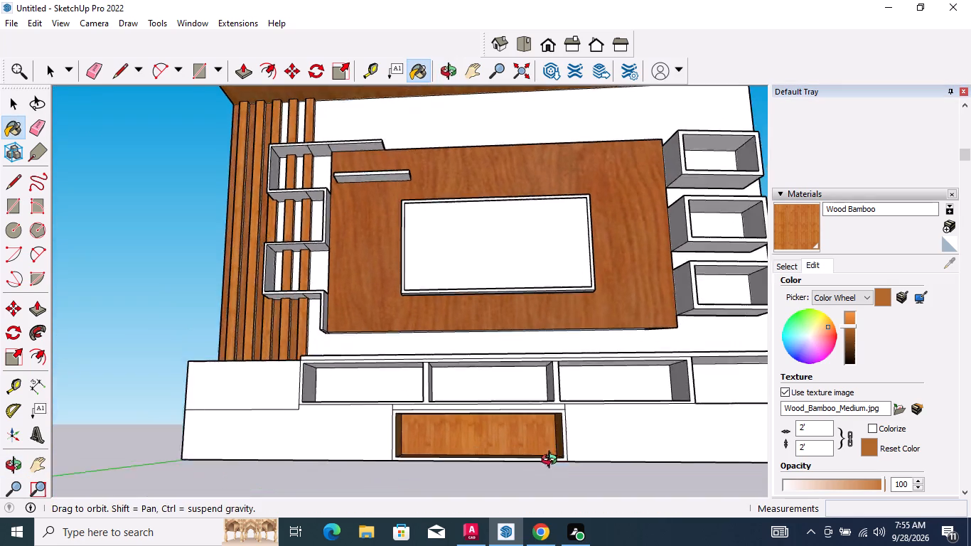
pyautogui.moveTo(552, 461); pyautogui.dragTo(567, 471, button='middle')
pyautogui.scroll(3, 572, 430)
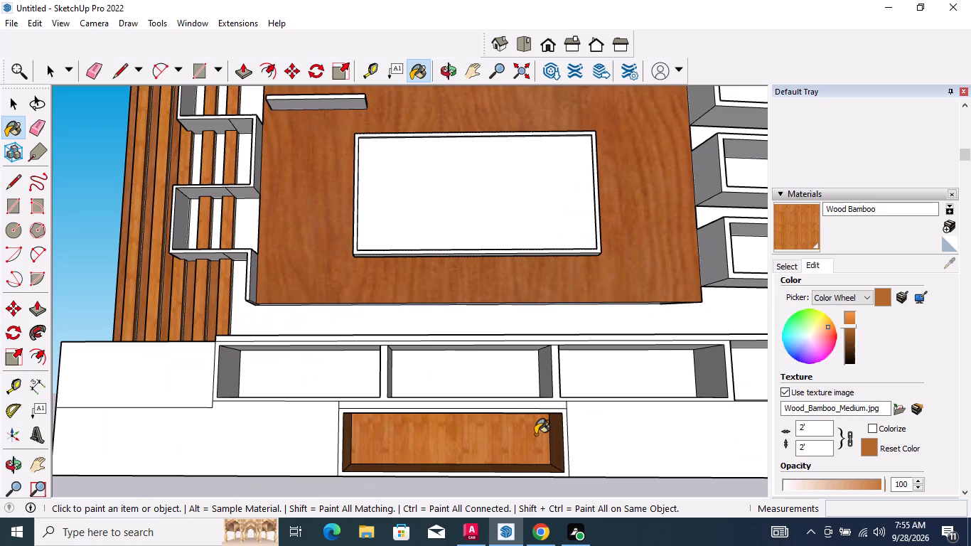
pyautogui.scroll(8, 564, 437)
pyautogui.click(563, 419)
pyautogui.scroll(-4, 567, 392)
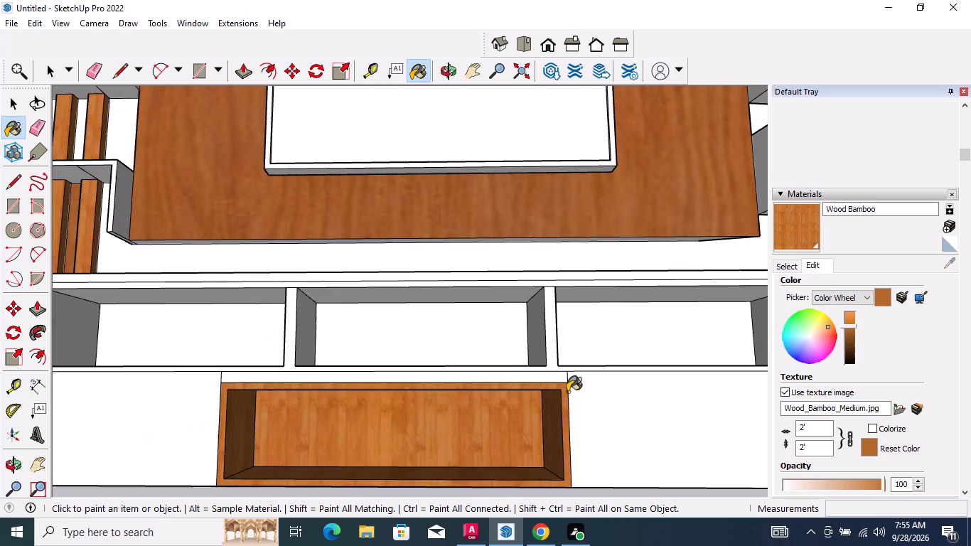
pyautogui.scroll(-3, 566, 395)
pyautogui.moveTo(474, 417); pyautogui.dragTo(535, 462, button='middle')
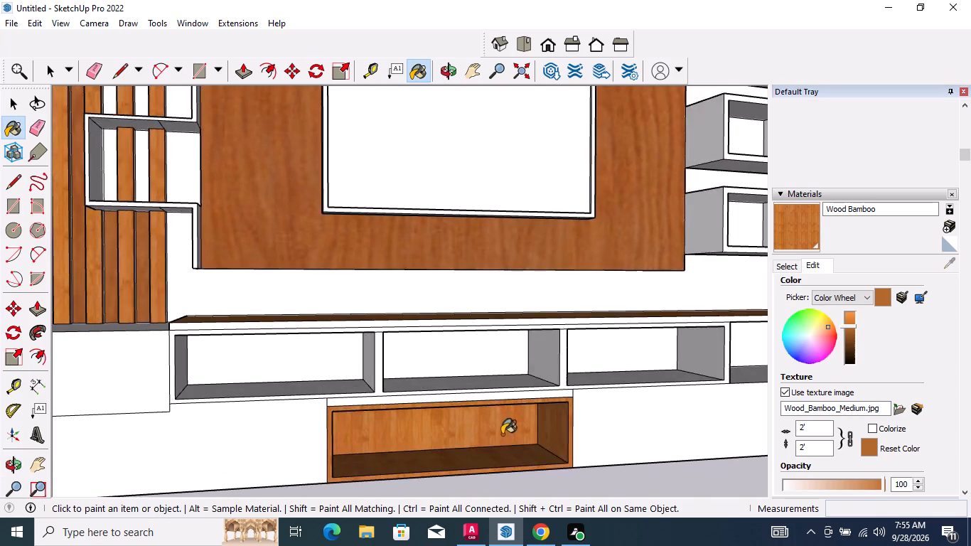
pyautogui.scroll(-8, 491, 434)
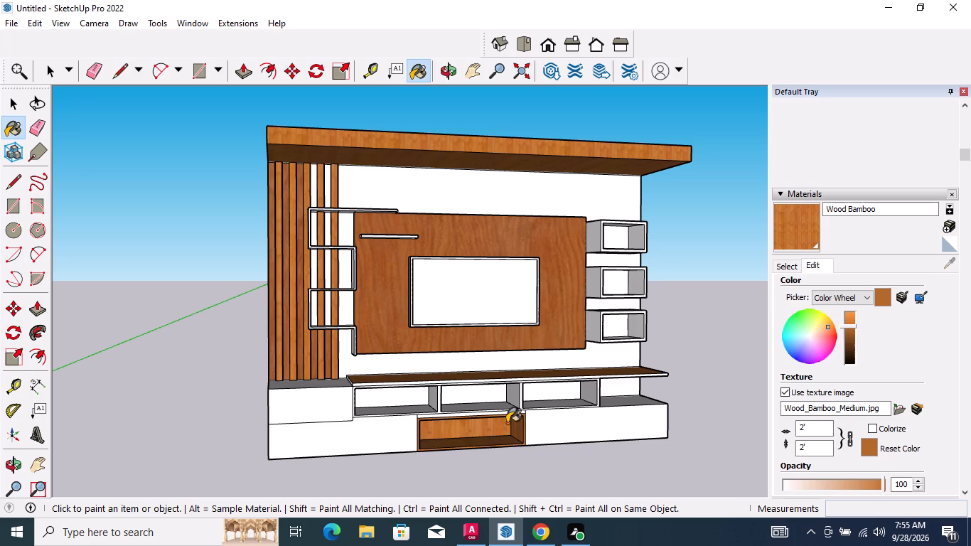
# Paint the back wall strips between the slats in the middle and lowest shelf compartments with Wood Cherry Original.
pyautogui.scroll(2, 461, 194)
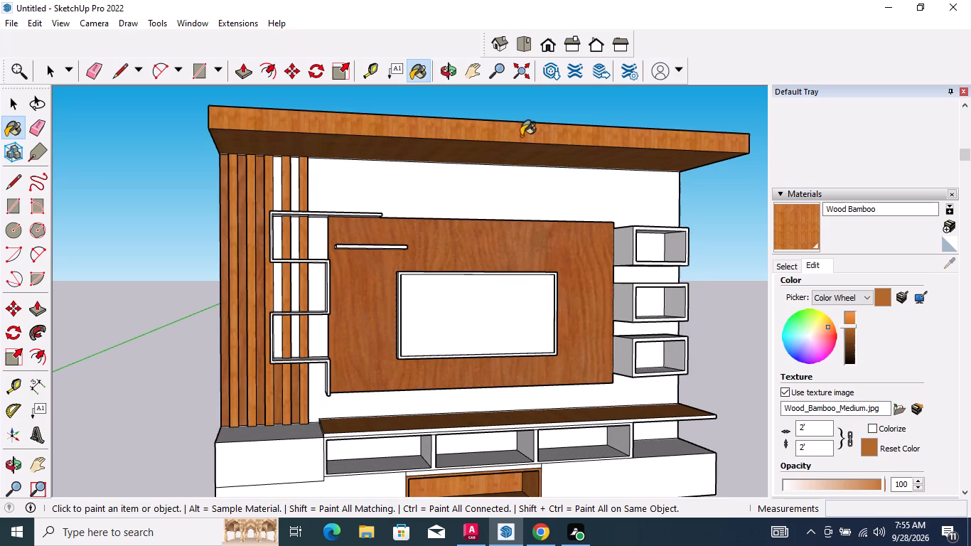
pyautogui.scroll(4, 515, 243)
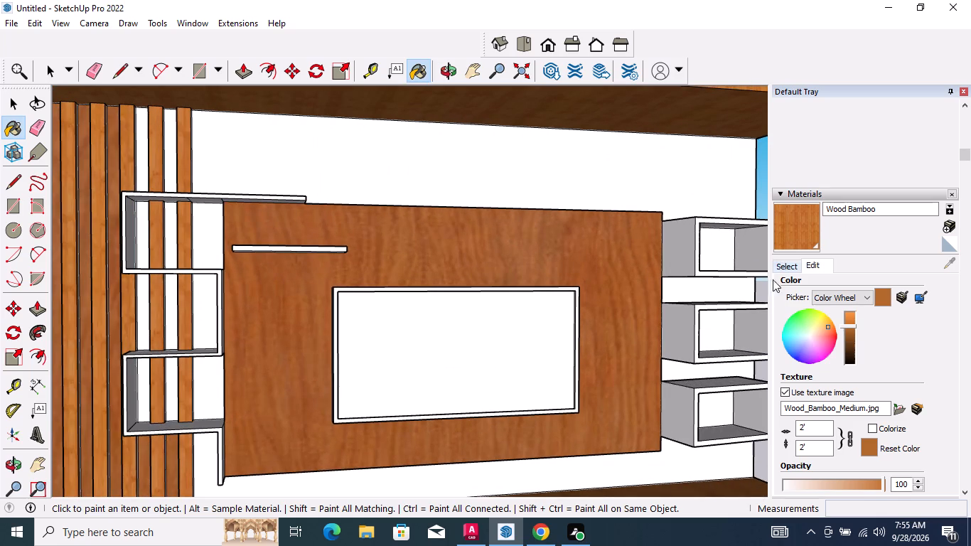
pyautogui.click(786, 263)
pyautogui.click(866, 310)
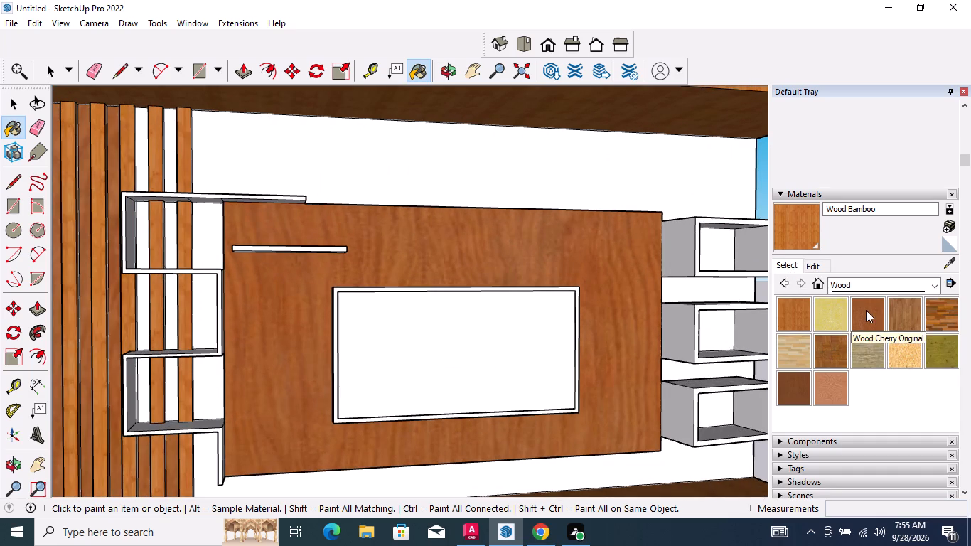
pyautogui.scroll(-2, 856, 318)
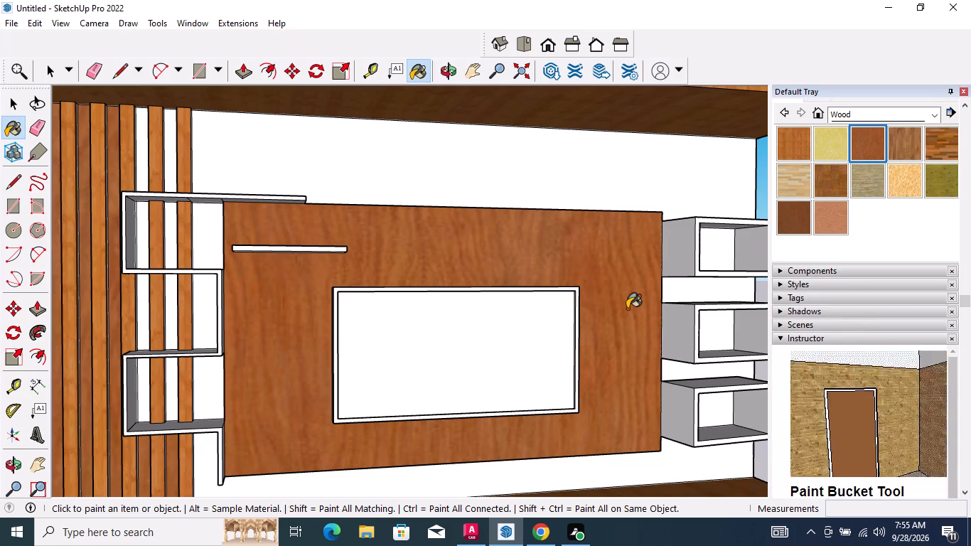
pyautogui.scroll(-3, 628, 309)
pyautogui.scroll(6, 272, 320)
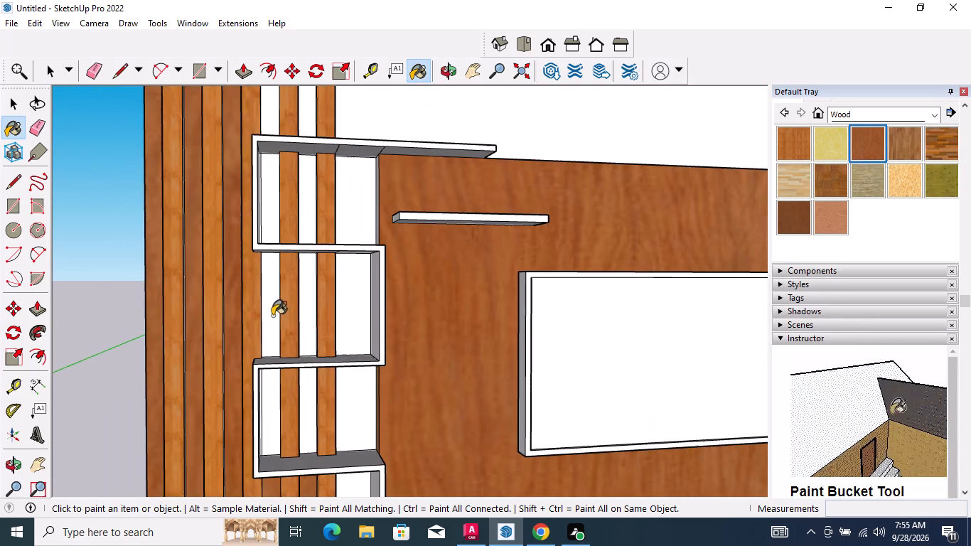
pyautogui.click(269, 316)
pyautogui.click(306, 299)
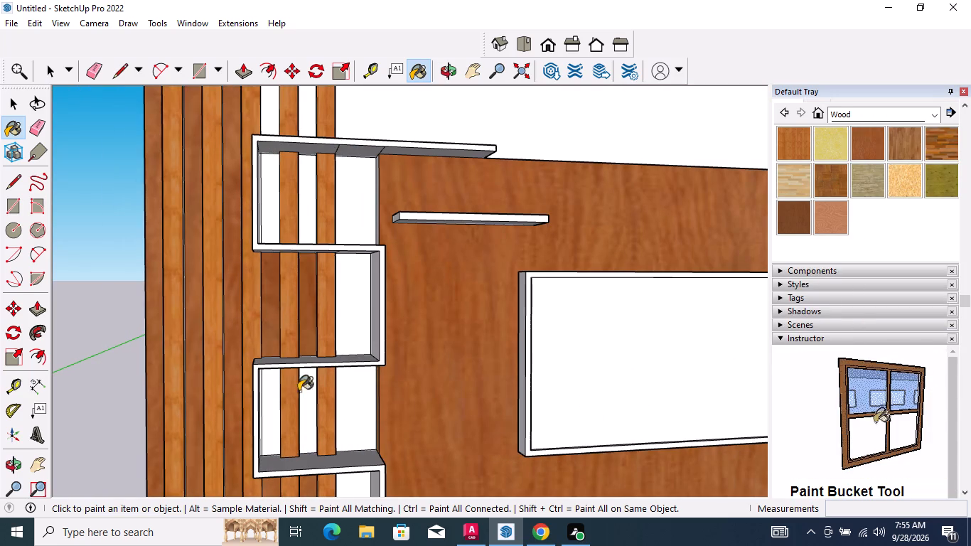
pyautogui.scroll(4, 304, 415)
pyautogui.click(306, 402)
pyautogui.click(257, 402)
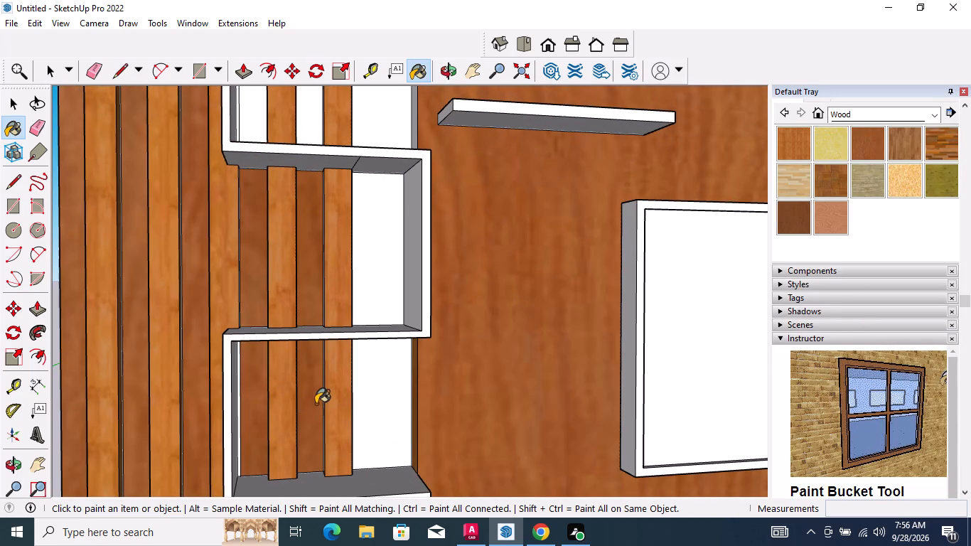
# Paint the back wall strips between the slats above and inside the top shelf compartment with Wood Cherry Original.
pyautogui.scroll(-8, 277, 440)
pyautogui.scroll(2, 286, 179)
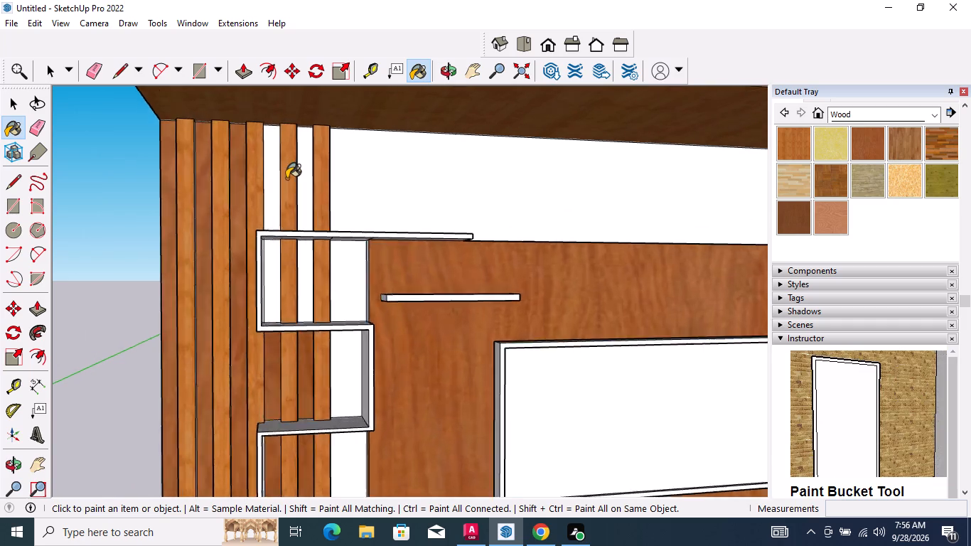
pyautogui.scroll(5, 286, 178)
pyautogui.click(314, 169)
pyautogui.click(264, 172)
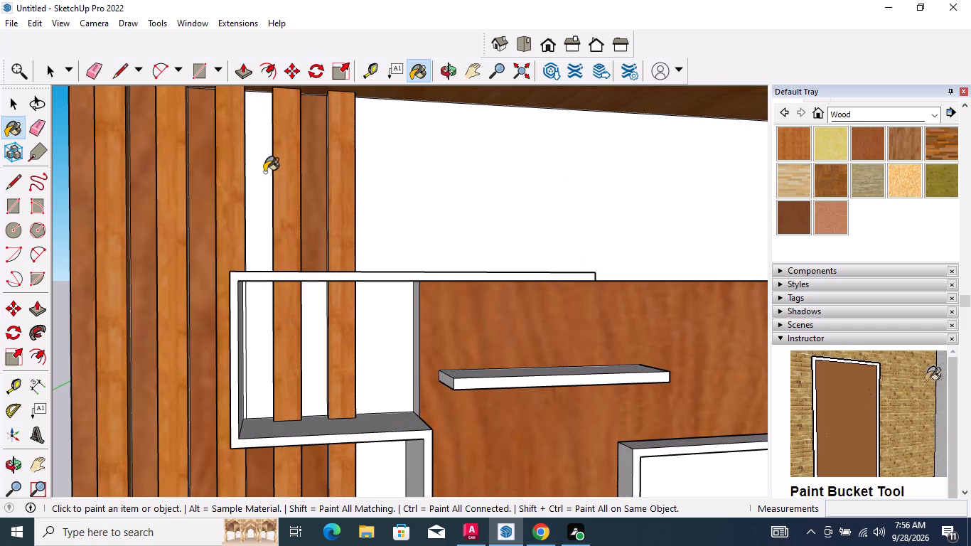
pyautogui.click(252, 323)
pyautogui.click(316, 325)
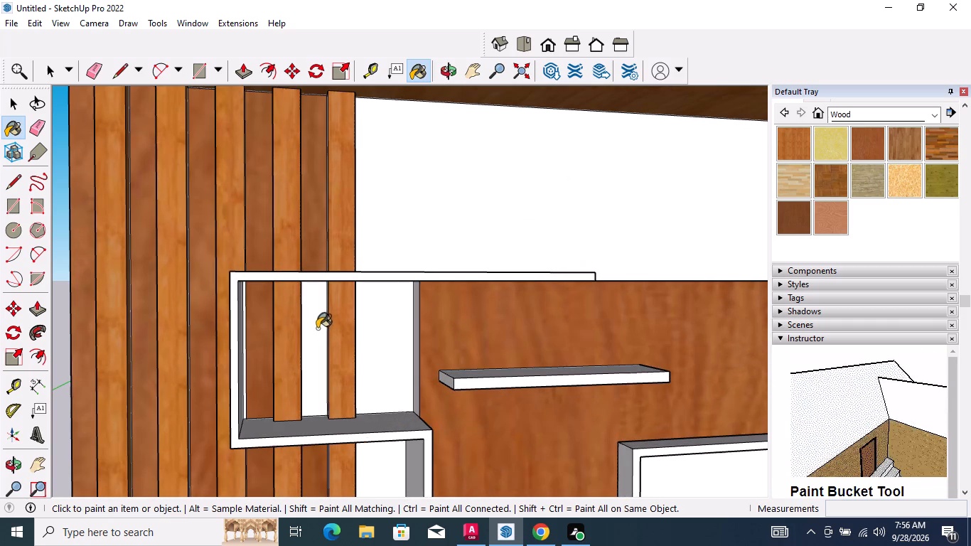
pyautogui.moveTo(355, 339); pyautogui.dragTo(185, 322, button='middle')
pyautogui.scroll(-8, 336, 326)
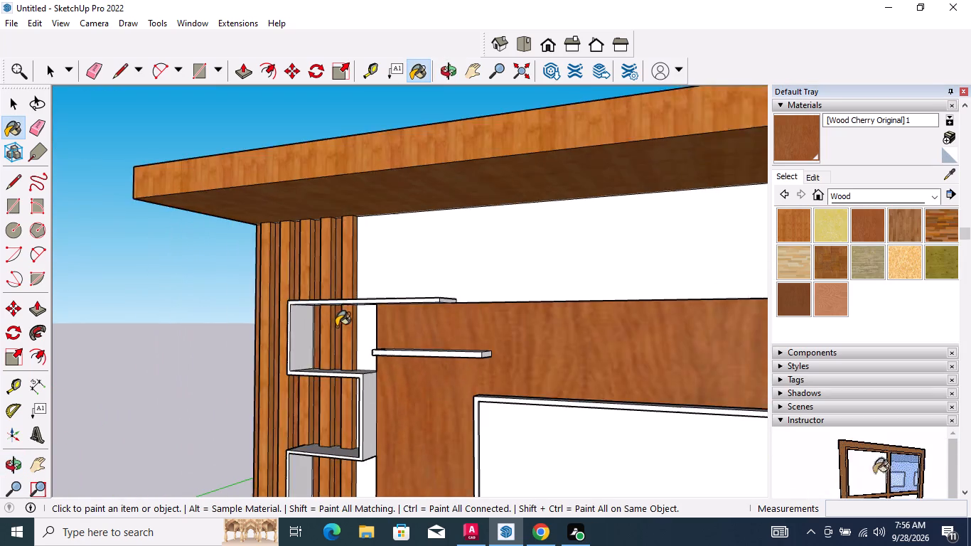
pyautogui.moveTo(326, 344); pyautogui.dragTo(431, 353, button='middle')
pyautogui.scroll(-1, 434, 336)
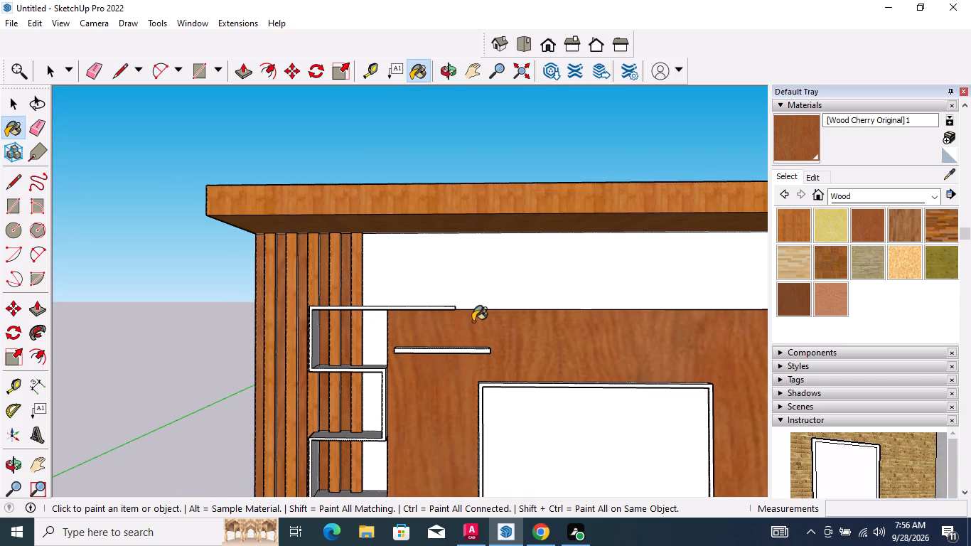
pyautogui.press('space')
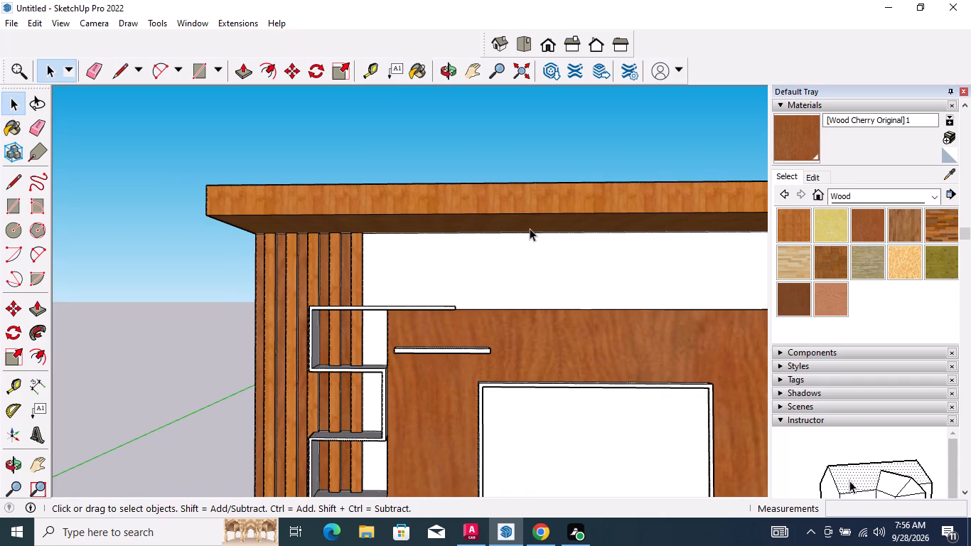
# Draw a circle of about 3 5/16" radius on the ceiling panel's underside, near the slatted end.
pyautogui.scroll(-4, 437, 212)
pyautogui.scroll(-4, 380, 225)
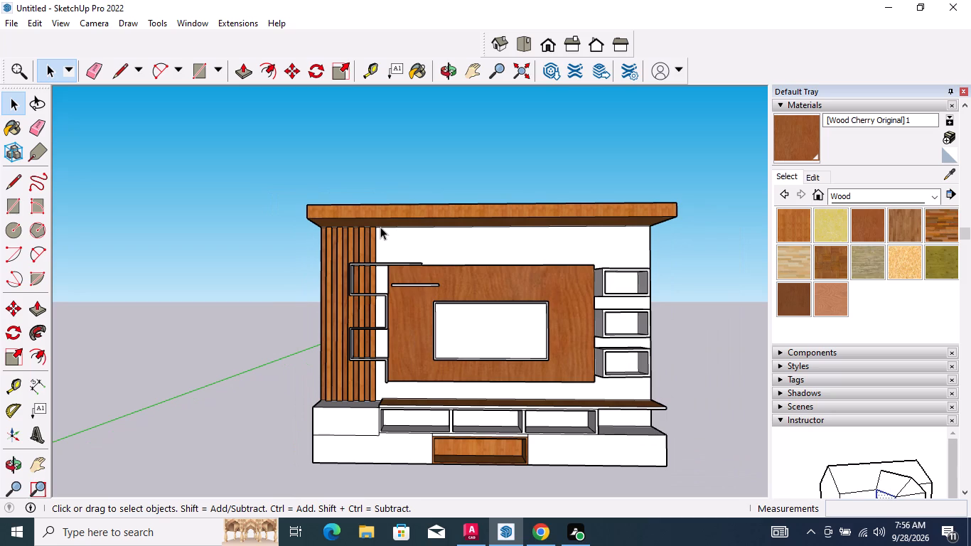
pyautogui.moveTo(454, 318); pyautogui.dragTo(532, 237, button='middle')
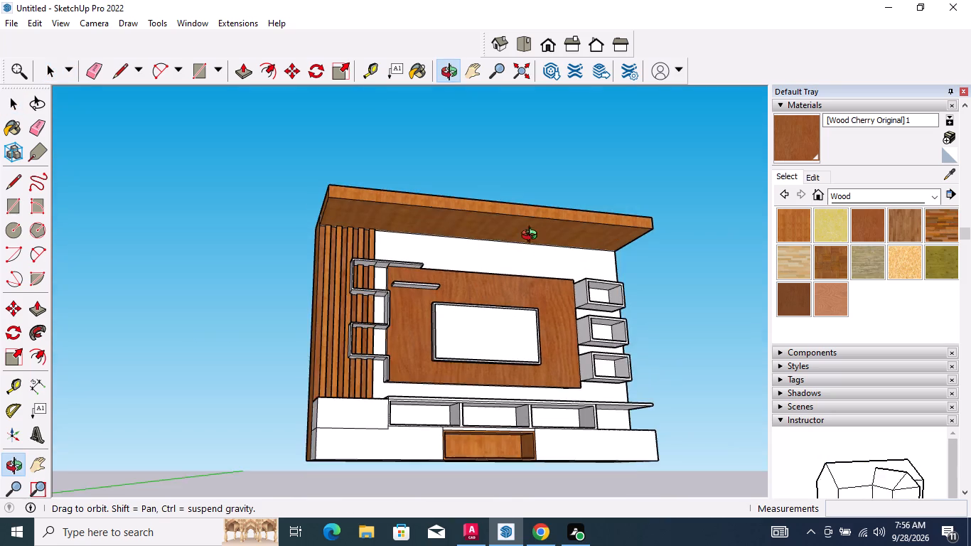
pyautogui.moveTo(532, 237); pyautogui.dragTo(535, 223, button='middle')
pyautogui.scroll(4, 504, 228)
pyautogui.moveTo(502, 222); pyautogui.dragTo(454, 183, button='middle')
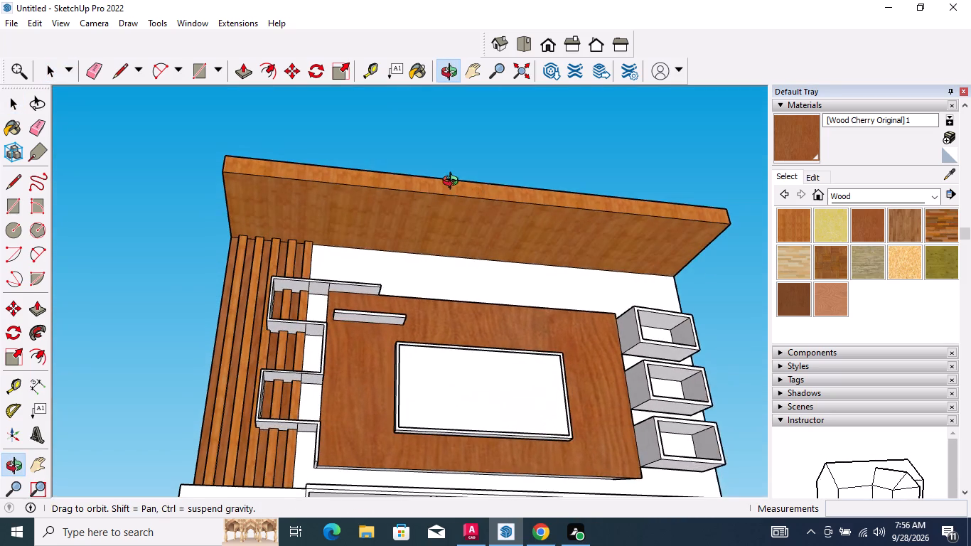
pyautogui.moveTo(454, 183); pyautogui.dragTo(452, 182, button='middle')
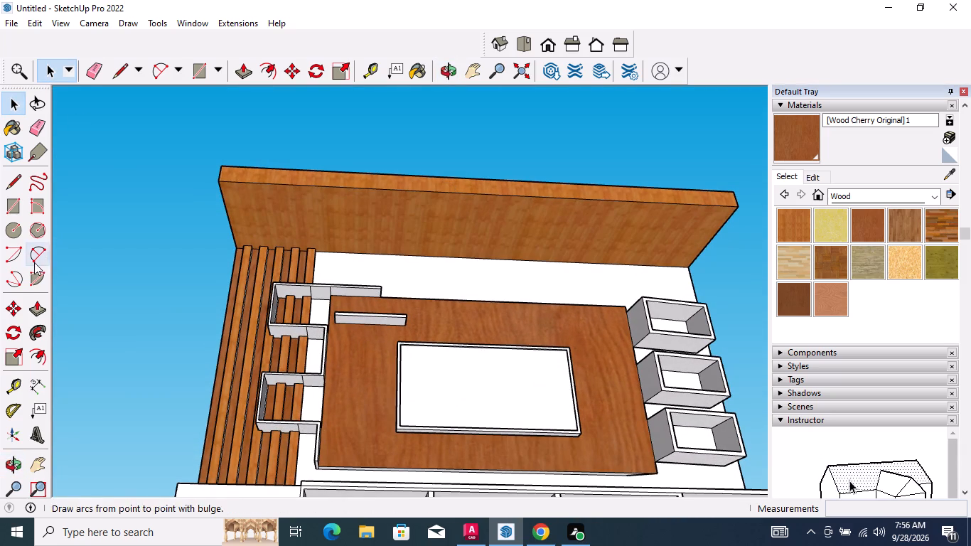
pyautogui.click(16, 233)
pyautogui.scroll(2, 421, 225)
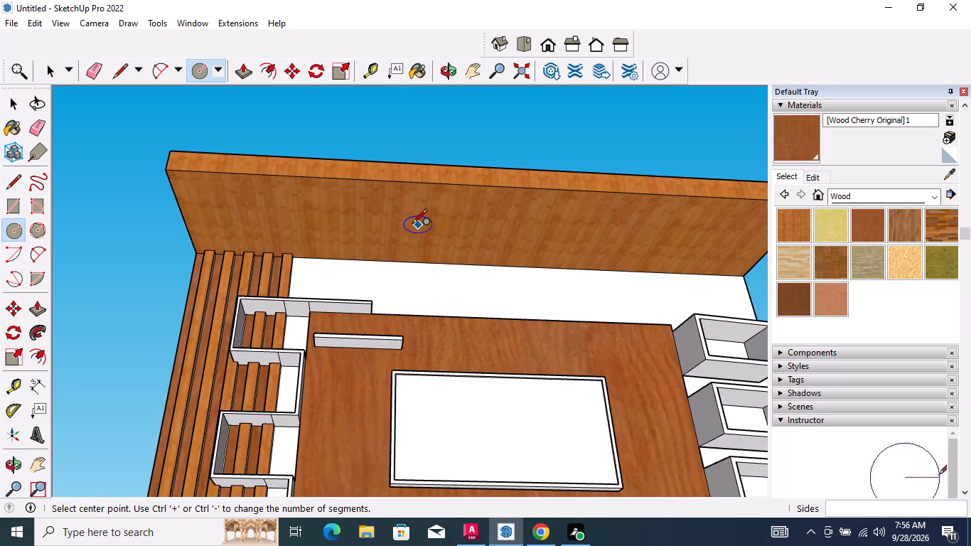
pyautogui.click(301, 217)
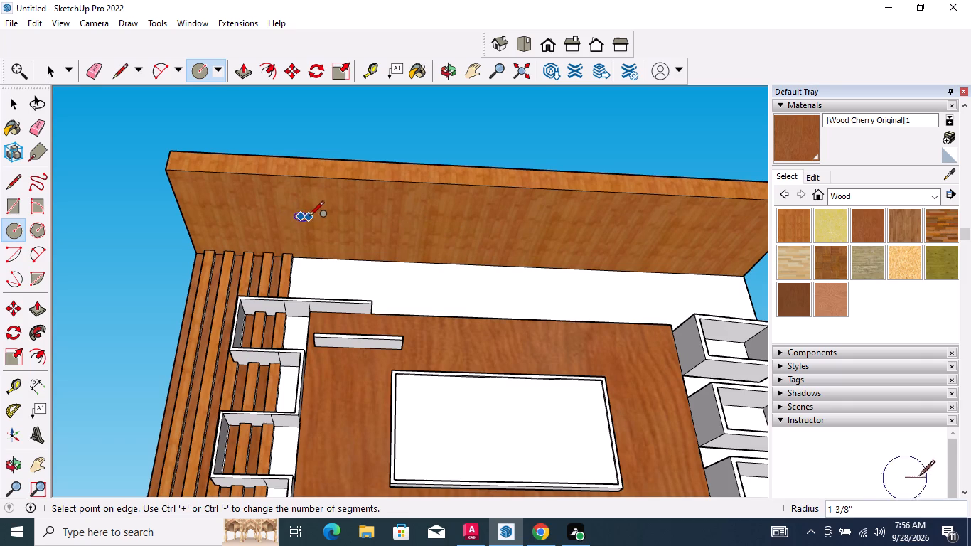
pyautogui.click(318, 217)
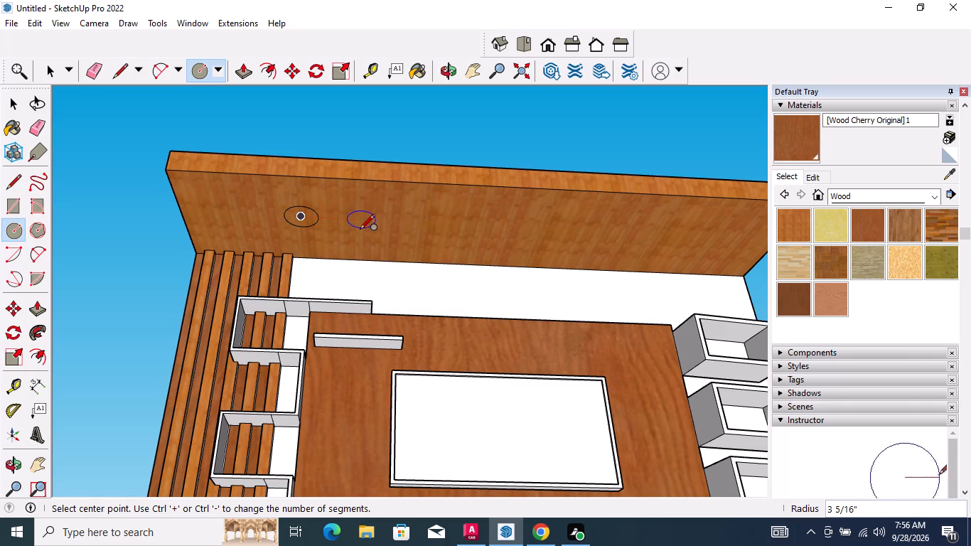
pyautogui.press('space')
# Copy the circle twice along the ceiling panel, about 3' 3 5/16" and then a further 2' 11 1/8" away.
pyautogui.click(313, 223)
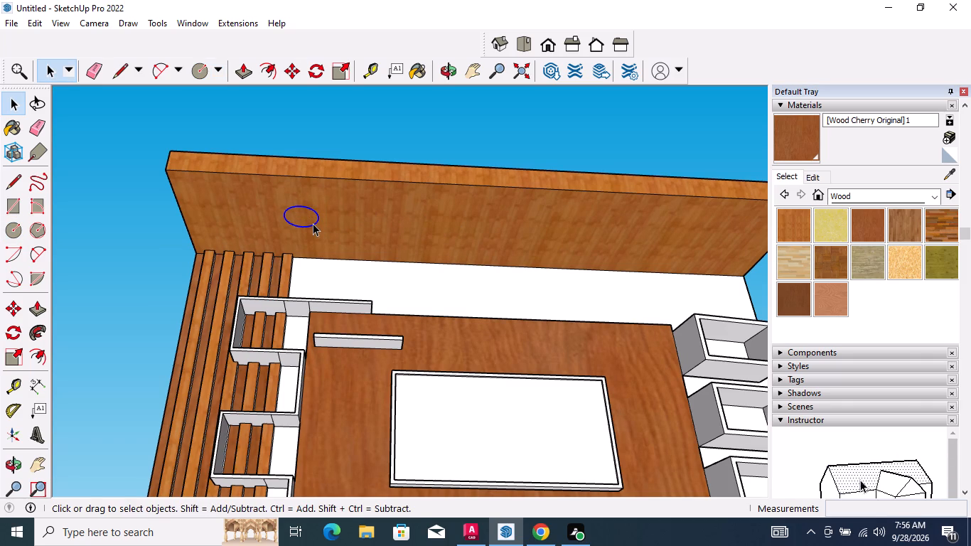
pyautogui.press('m')
pyautogui.click(301, 216)
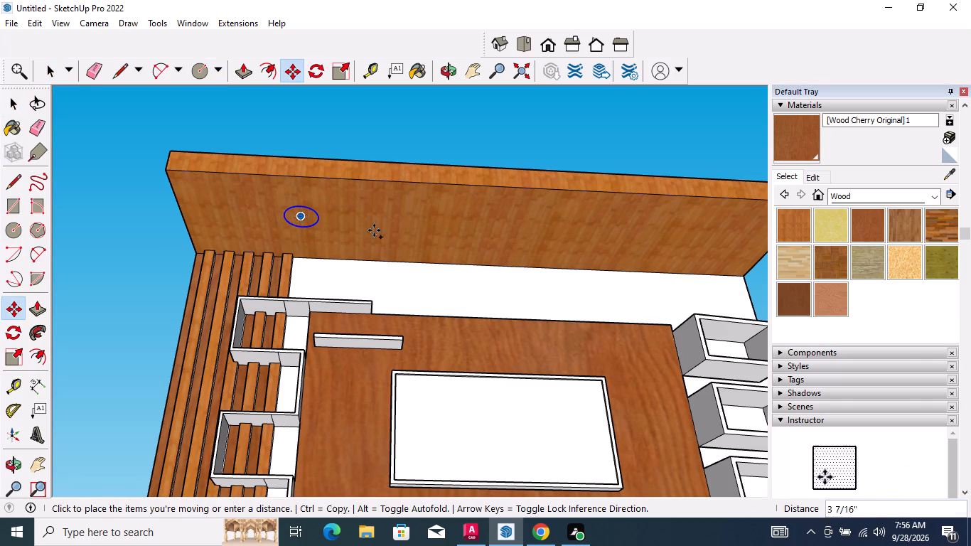
pyautogui.click(501, 227)
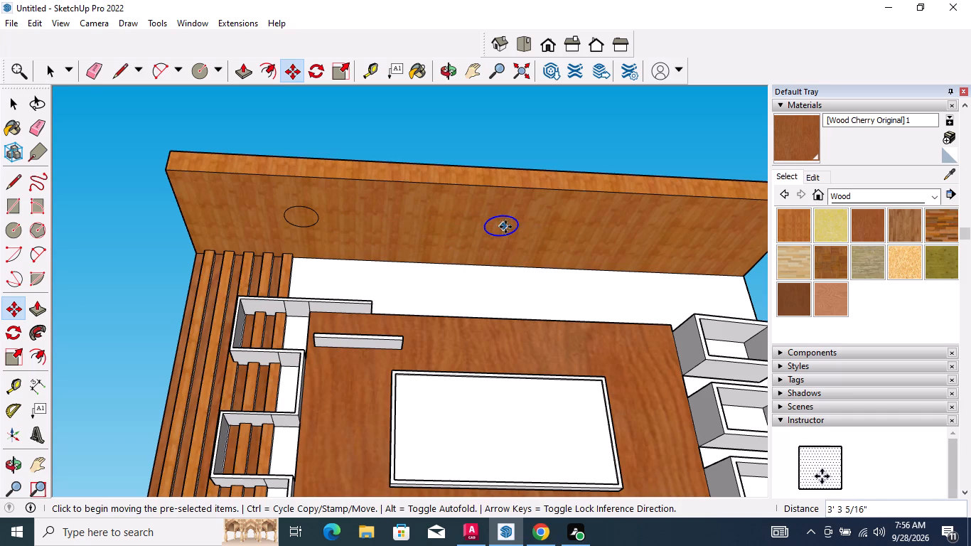
pyautogui.moveTo(501, 229); pyautogui.dragTo(521, 229)
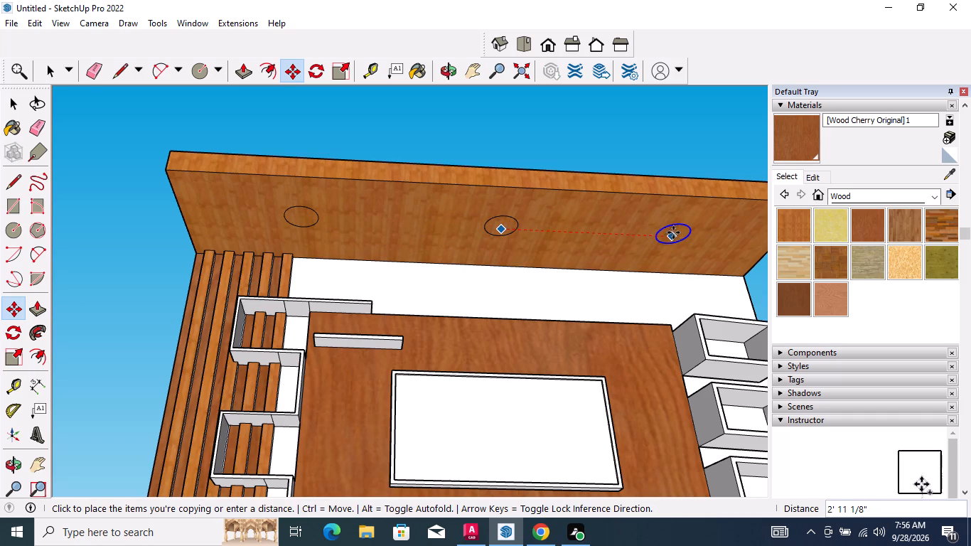
pyautogui.click(672, 232)
pyautogui.press('space')
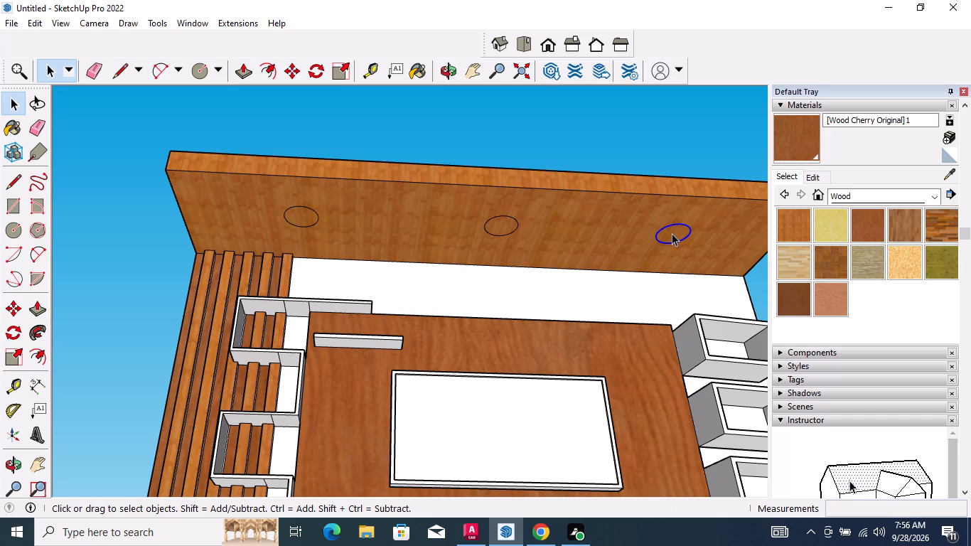
pyautogui.click(519, 122)
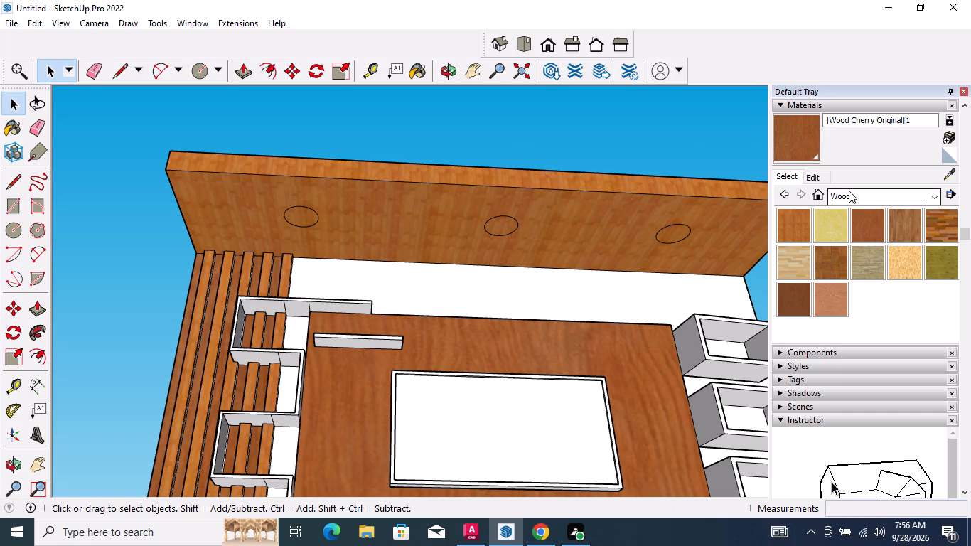
# Paint the three ceiling circles with 0010_Snow from the Colors-Named collection.
pyautogui.click(785, 180)
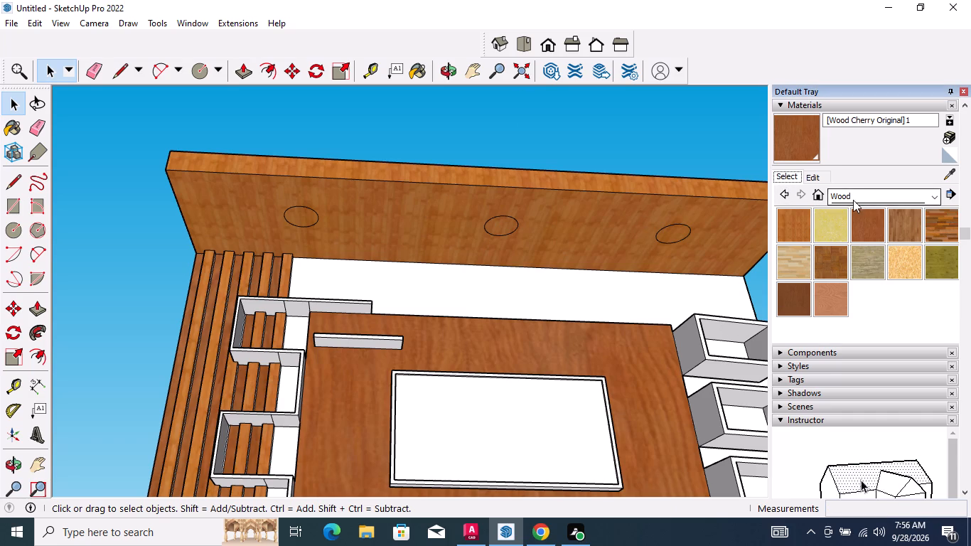
pyautogui.click(853, 200)
pyautogui.click(852, 257)
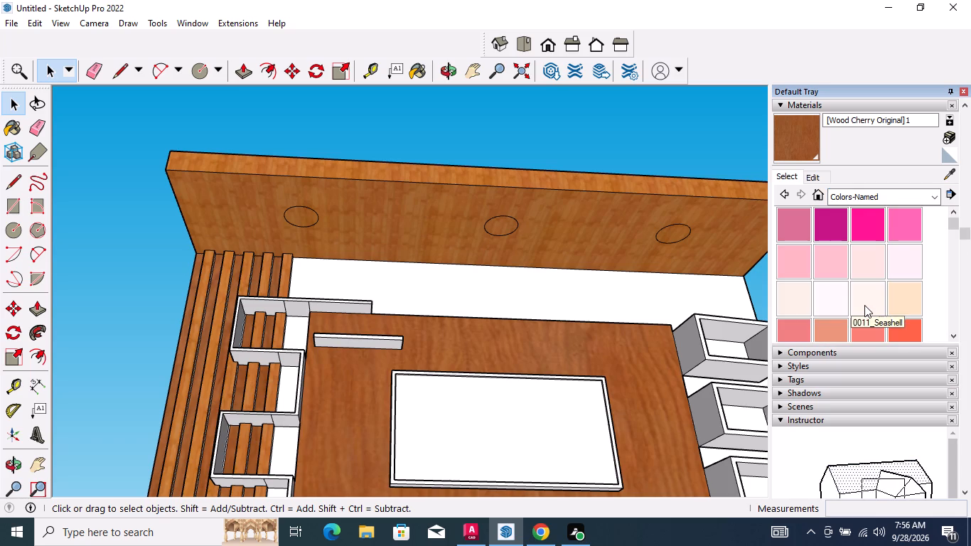
pyautogui.click(823, 296)
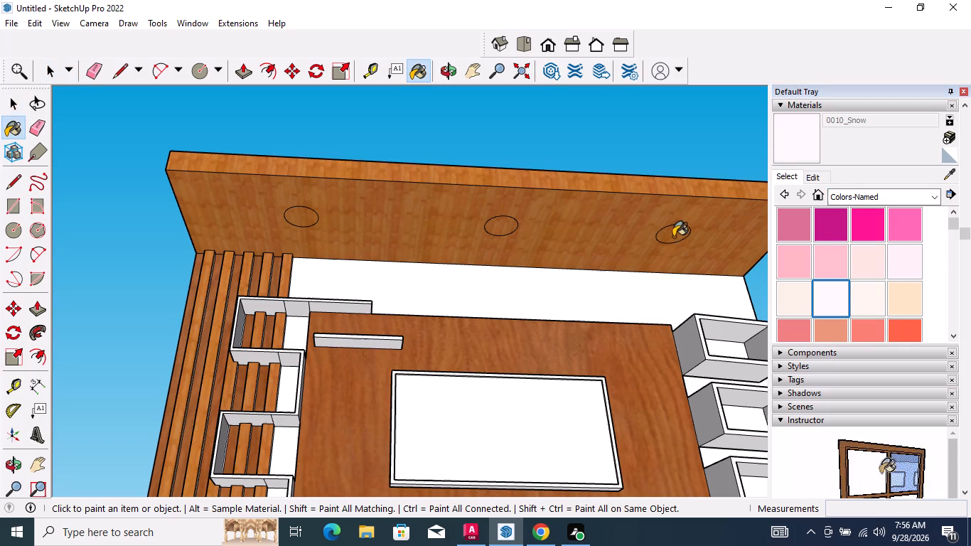
pyautogui.click(673, 237)
pyautogui.click(504, 227)
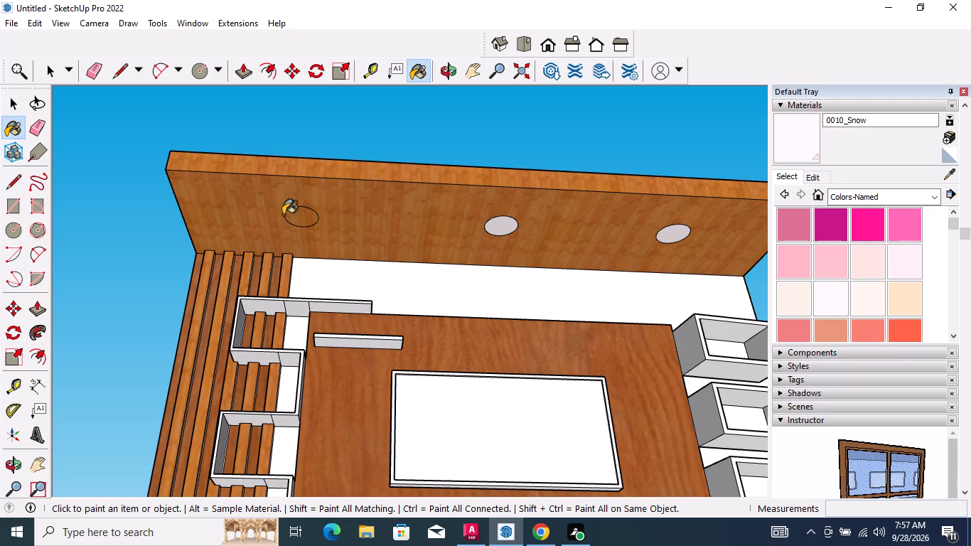
pyautogui.click(304, 215)
pyautogui.press('space')
# Paint the front edge of the base unit's top board with Wood Bamboo from the Wood collection.
pyautogui.scroll(-7, 433, 279)
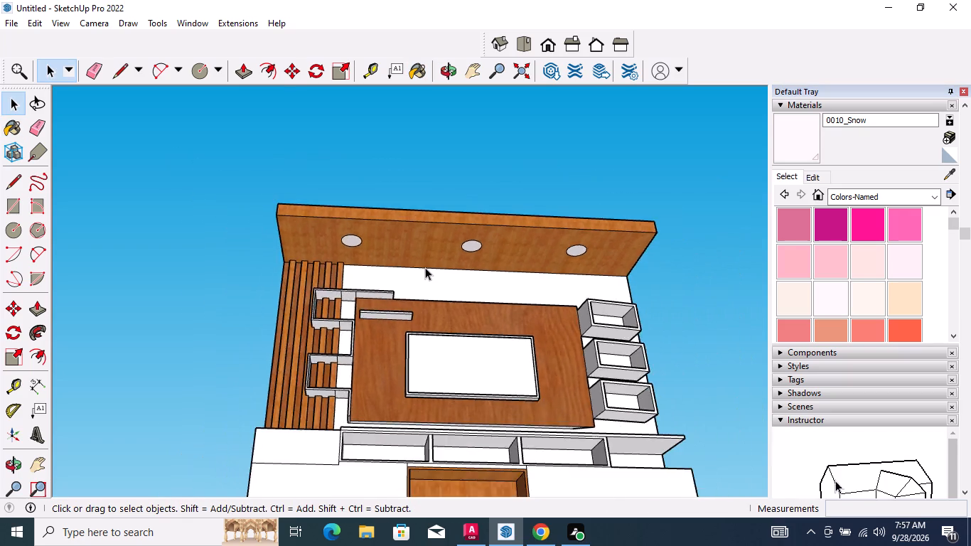
pyautogui.scroll(-3, 425, 267)
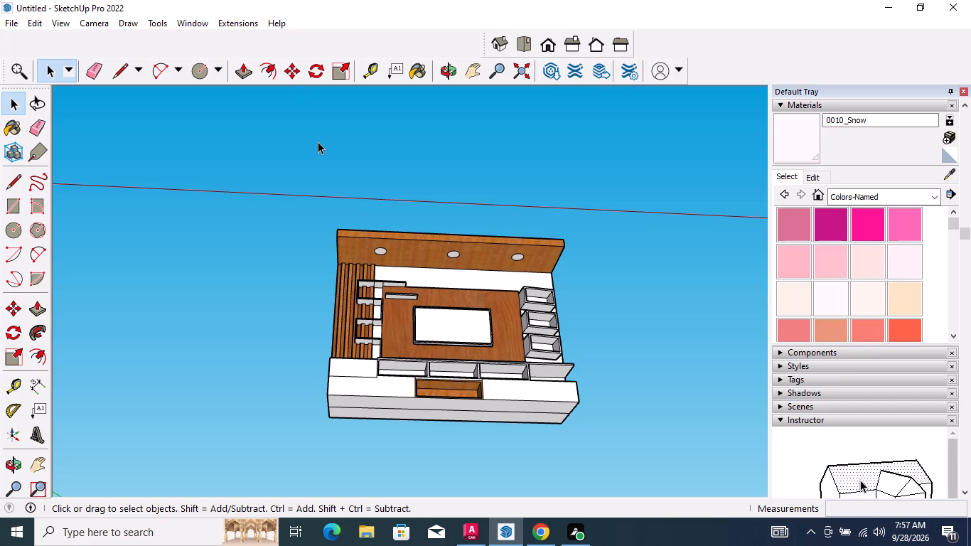
pyautogui.moveTo(487, 358); pyautogui.dragTo(466, 502, button='middle')
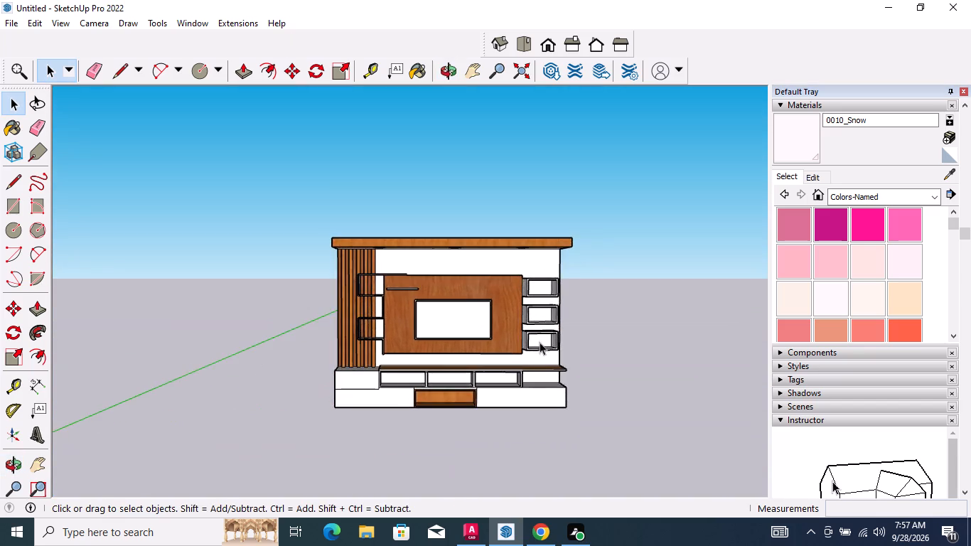
pyautogui.scroll(8, 539, 348)
pyautogui.moveTo(551, 403); pyautogui.dragTo(554, 464, button='middle')
pyautogui.scroll(-1, 558, 455)
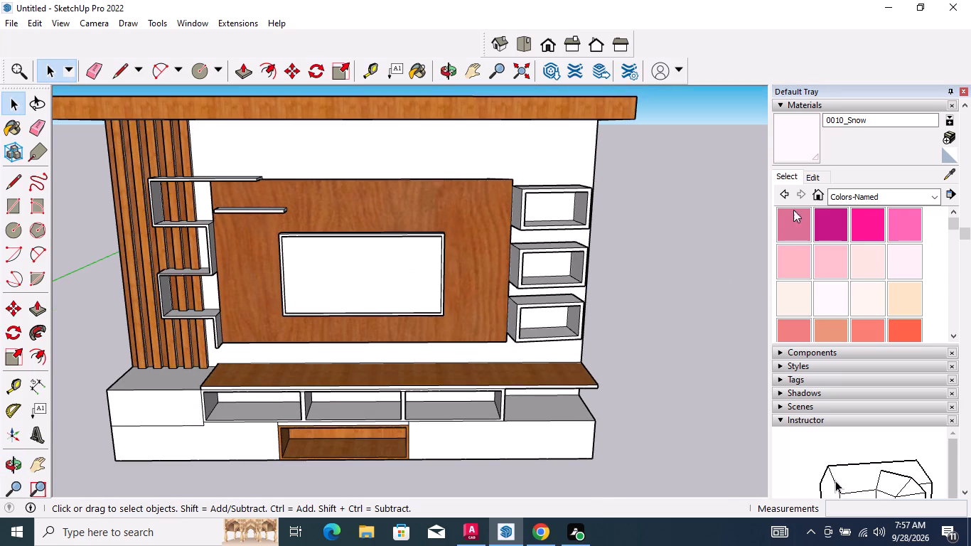
pyautogui.click(847, 196)
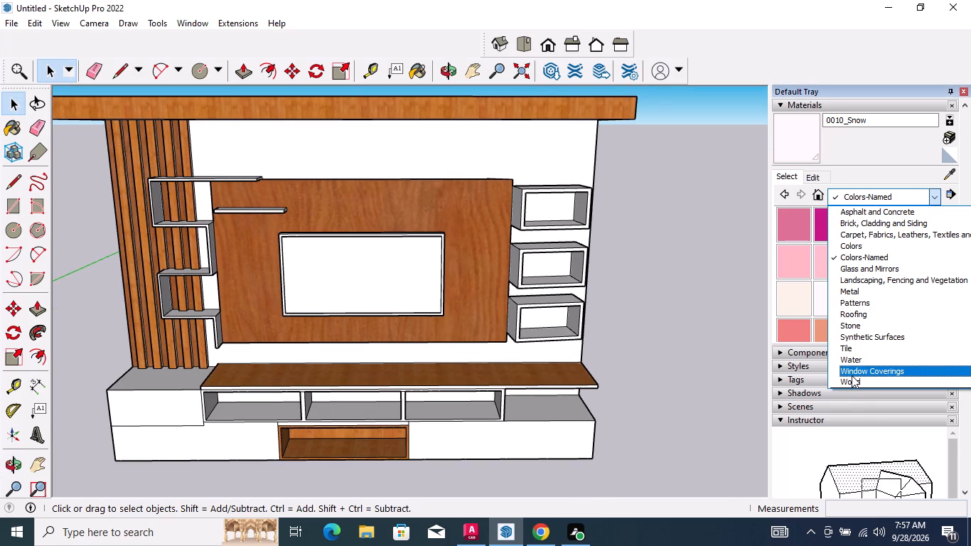
pyautogui.click(852, 385)
pyautogui.click(800, 228)
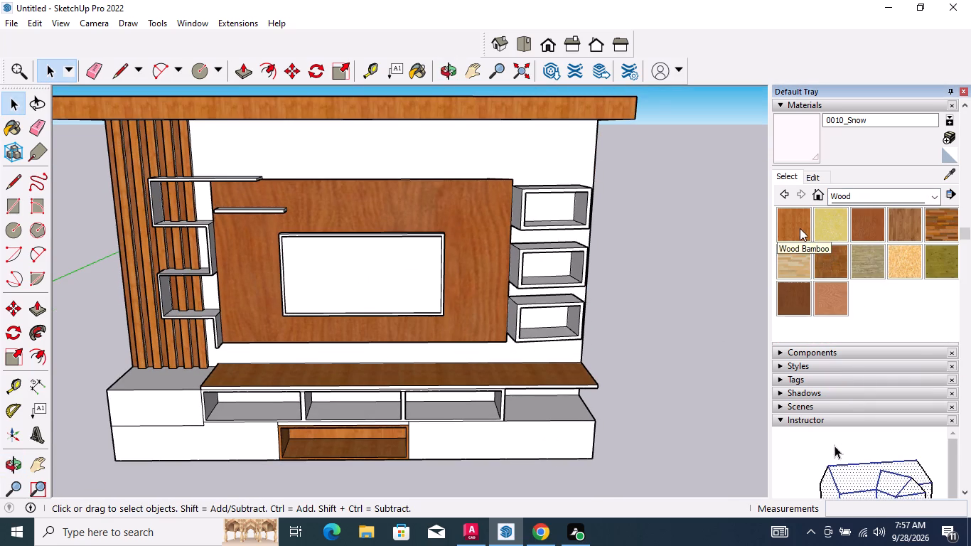
pyautogui.moveTo(564, 382); pyautogui.dragTo(566, 296, button='middle')
pyautogui.scroll(7, 181, 375)
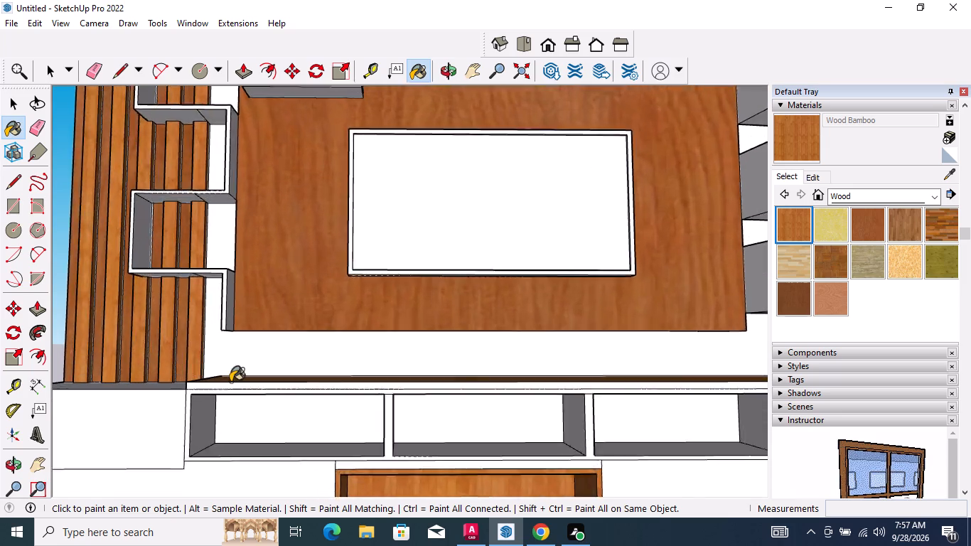
pyautogui.scroll(1, 230, 382)
pyautogui.click(230, 386)
# Paint the end edge of the base unit's top board on the slatted side with Wood Bamboo.
pyautogui.moveTo(242, 387); pyautogui.dragTo(441, 424, button='middle')
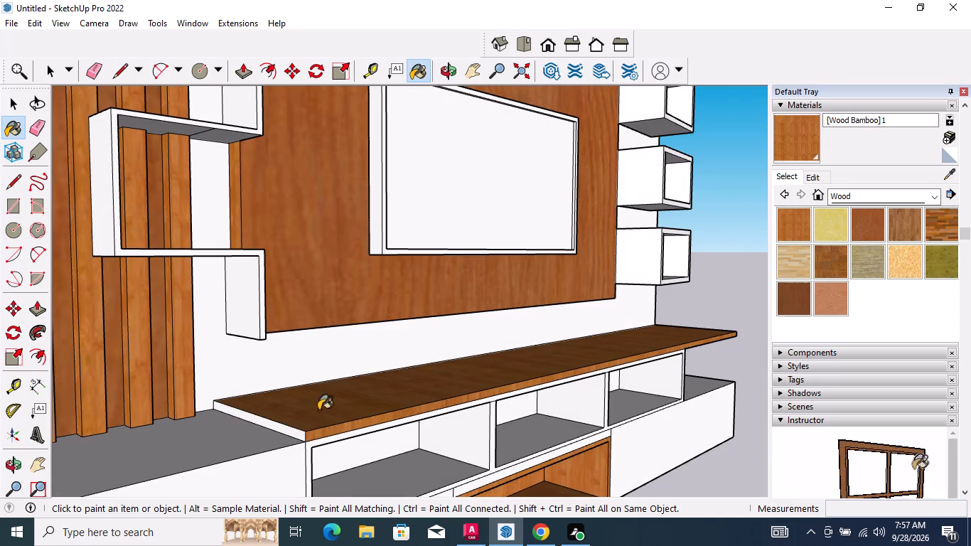
pyautogui.moveTo(296, 434); pyautogui.dragTo(296, 425)
pyautogui.scroll(-5, 247, 386)
pyautogui.scroll(5, 227, 408)
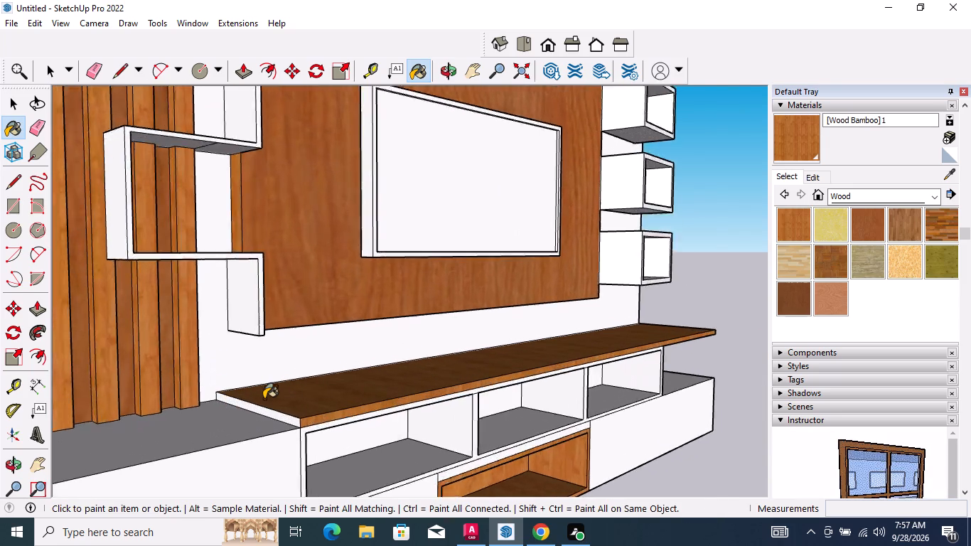
pyautogui.scroll(3, 264, 399)
pyautogui.click(256, 416)
# Paint the end edge of the base unit's top board on the side-box side with Wood Bamboo.
pyautogui.scroll(-7, 163, 394)
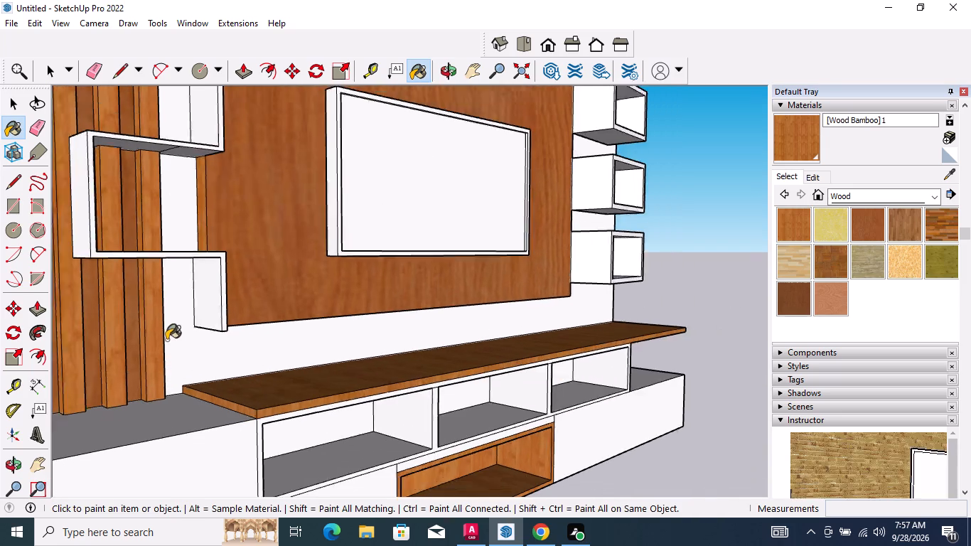
pyautogui.scroll(-2, 166, 340)
pyautogui.moveTo(625, 366); pyautogui.dragTo(324, 342, button='middle')
pyautogui.scroll(-6, 327, 341)
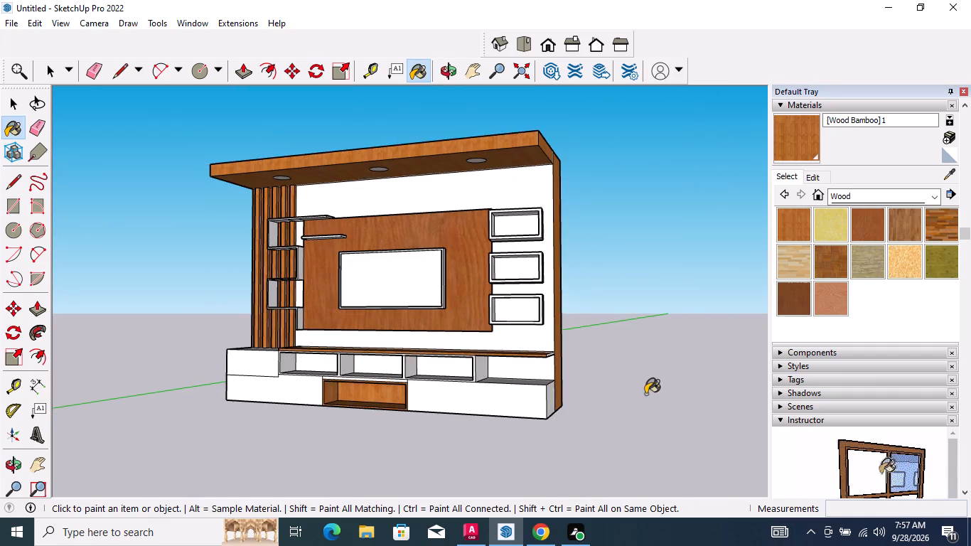
pyautogui.scroll(1, 585, 366)
pyautogui.moveTo(559, 368); pyautogui.dragTo(465, 381, button='middle')
pyautogui.scroll(12, 490, 372)
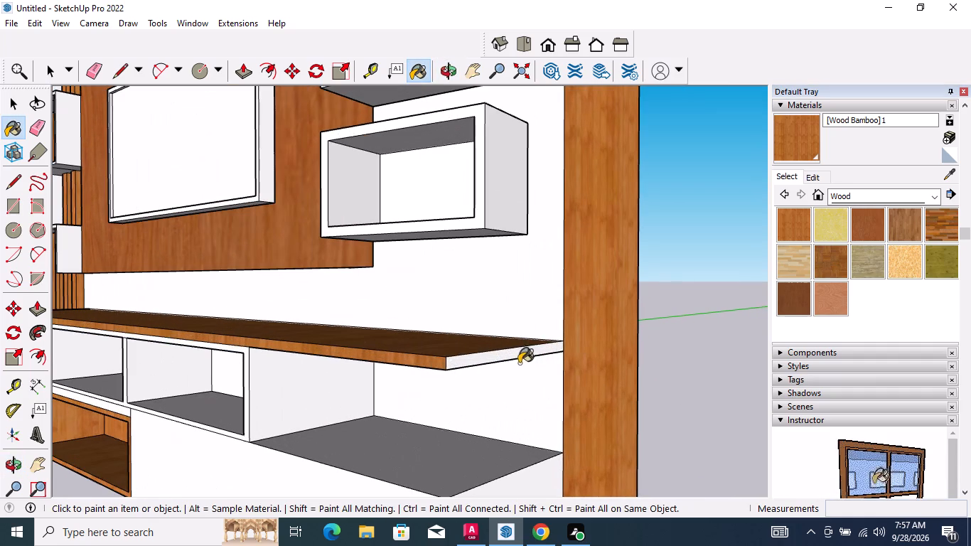
pyautogui.click(513, 355)
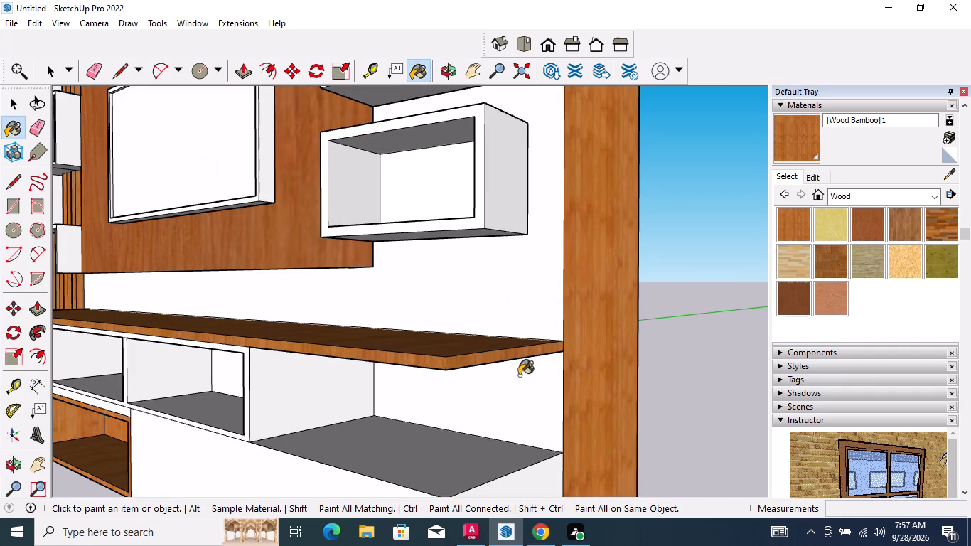
# Paint the underside of the top board's overhang beside the open compartments with Wood Bamboo.
pyautogui.moveTo(515, 377); pyautogui.dragTo(552, 245, button='middle')
pyautogui.click(525, 212)
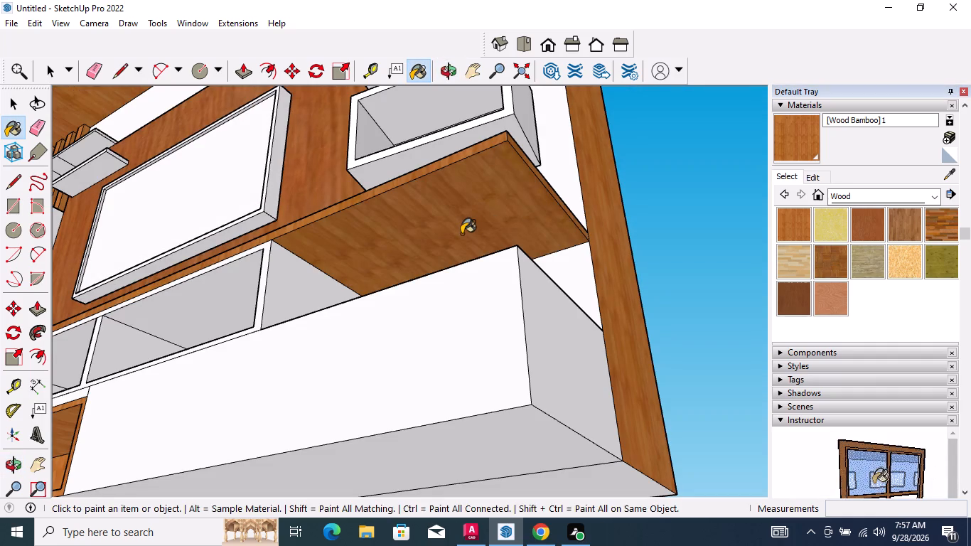
pyautogui.scroll(-8, 479, 306)
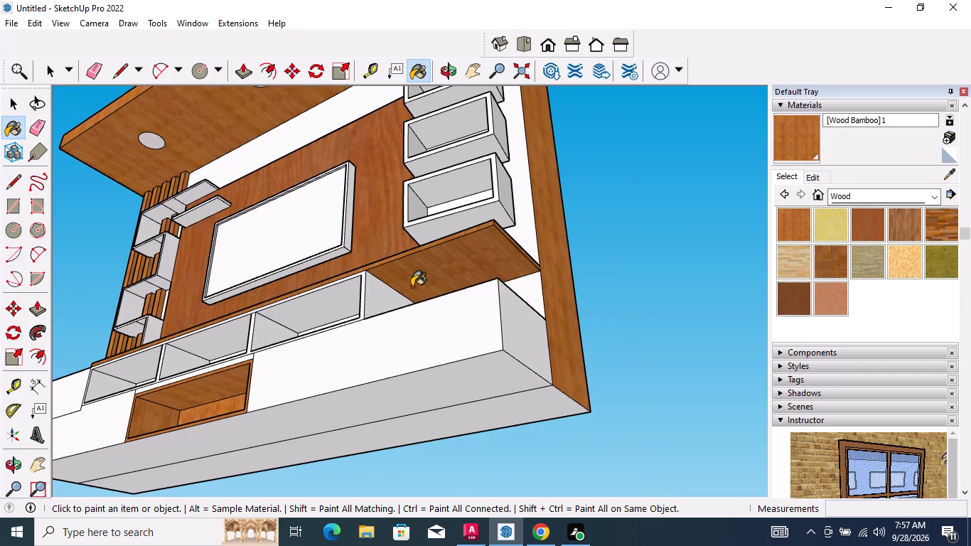
pyautogui.moveTo(433, 304); pyautogui.dragTo(598, 398, button='middle')
pyautogui.press('space')
# Search the 3D Warehouse components for "flower pot".
pyautogui.scroll(-2, 563, 445)
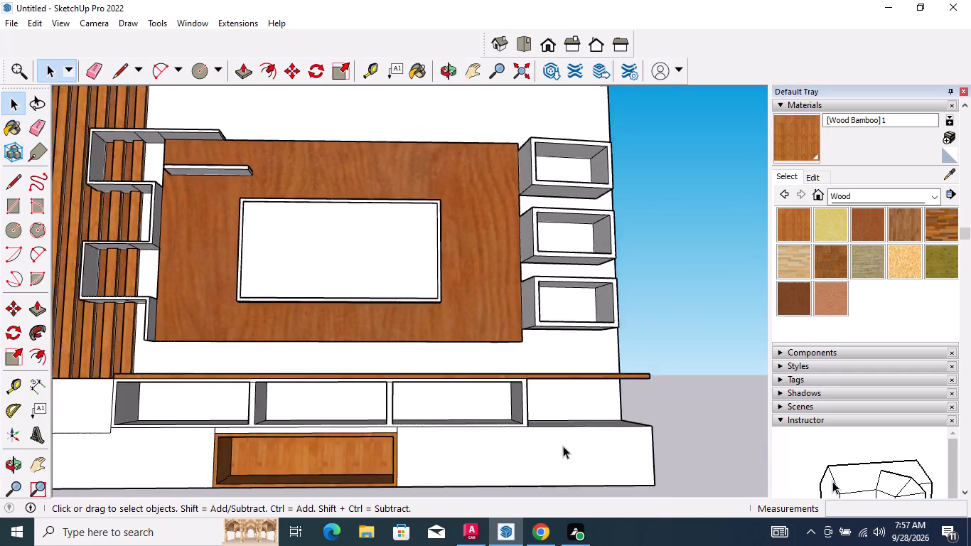
pyautogui.scroll(-5, 563, 446)
pyautogui.moveTo(498, 331); pyautogui.dragTo(585, 375, button='middle')
pyautogui.scroll(1, 495, 313)
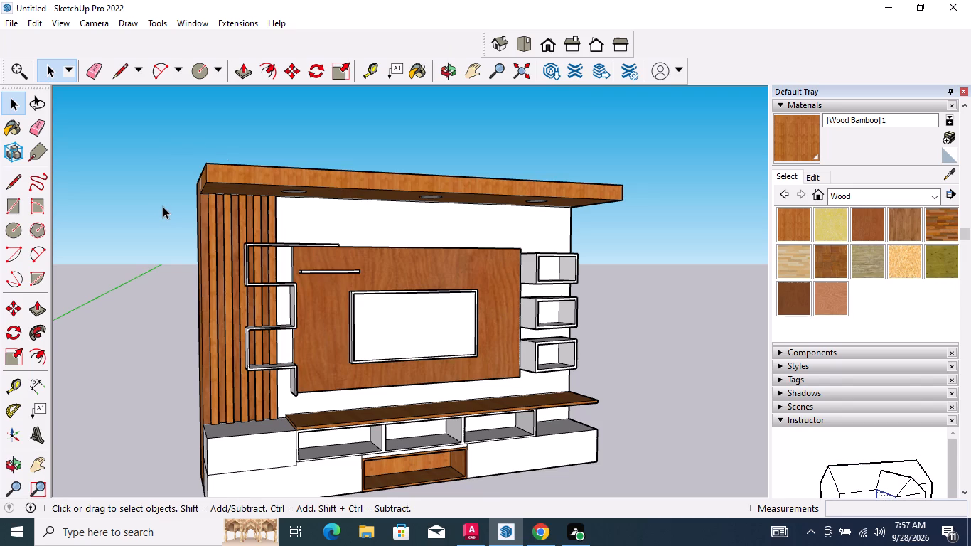
pyautogui.scroll(-4, 830, 428)
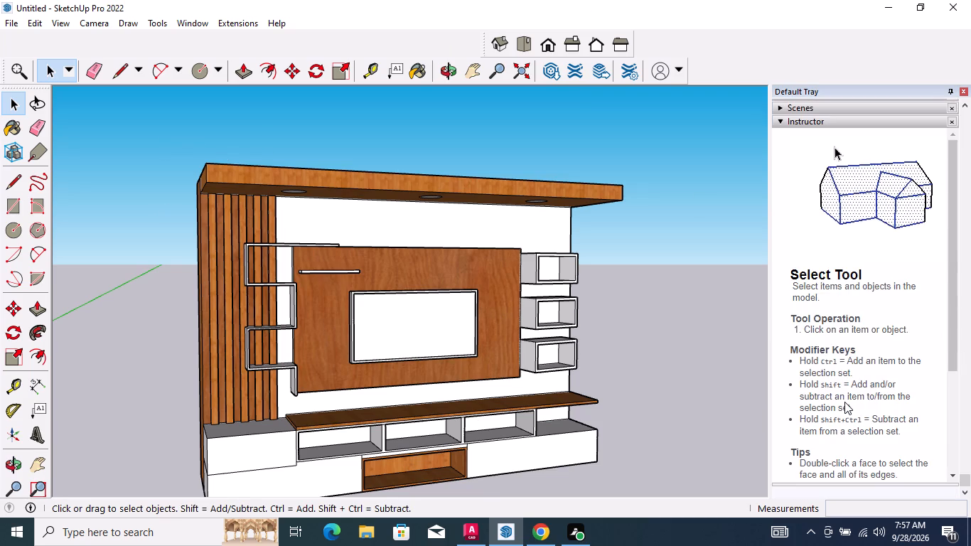
pyautogui.scroll(2, 858, 373)
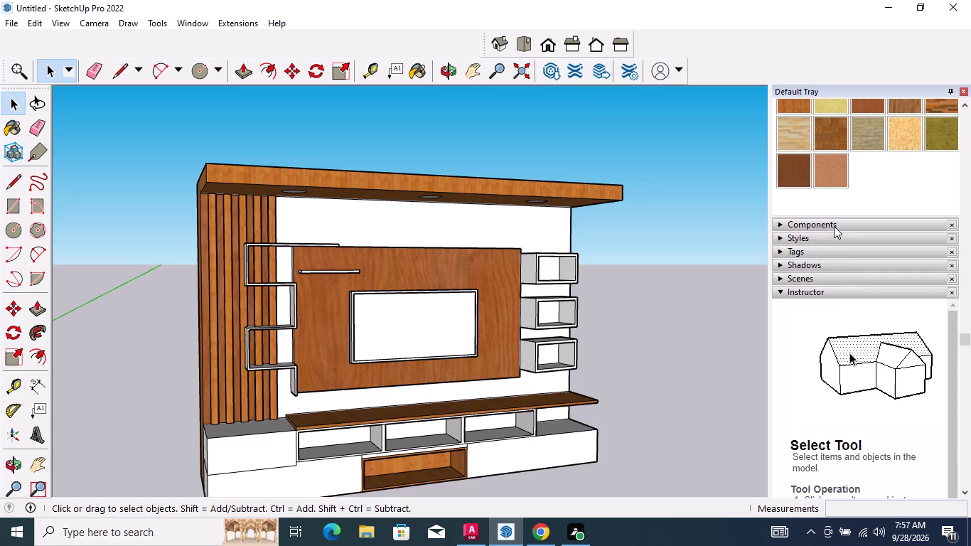
pyautogui.click(834, 226)
pyautogui.click(847, 314)
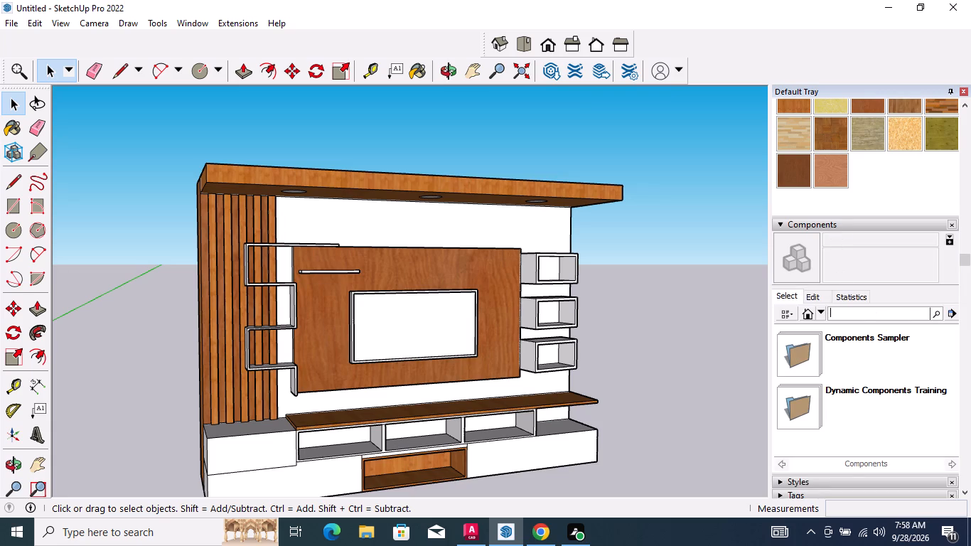
pyautogui.write('floe')
pyautogui.press('BackSpace')
pyautogui.press('w')
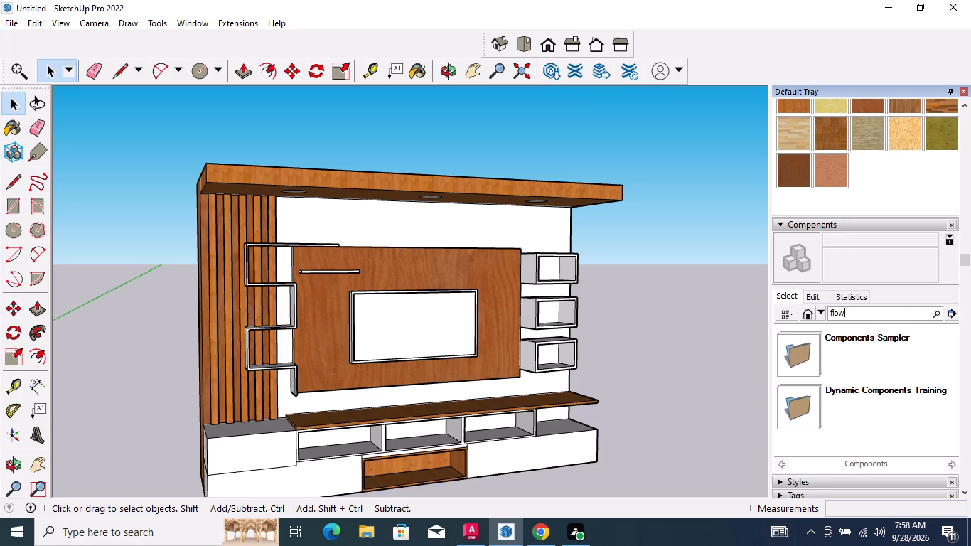
pyautogui.write('er poy')
pyautogui.press('BackSpace')
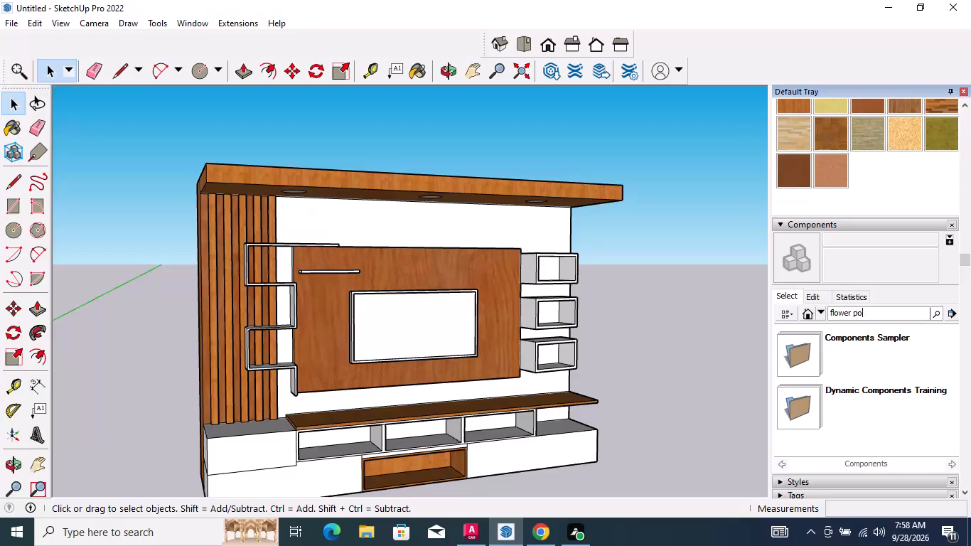
pyautogui.press('t')
pyautogui.press('Return')
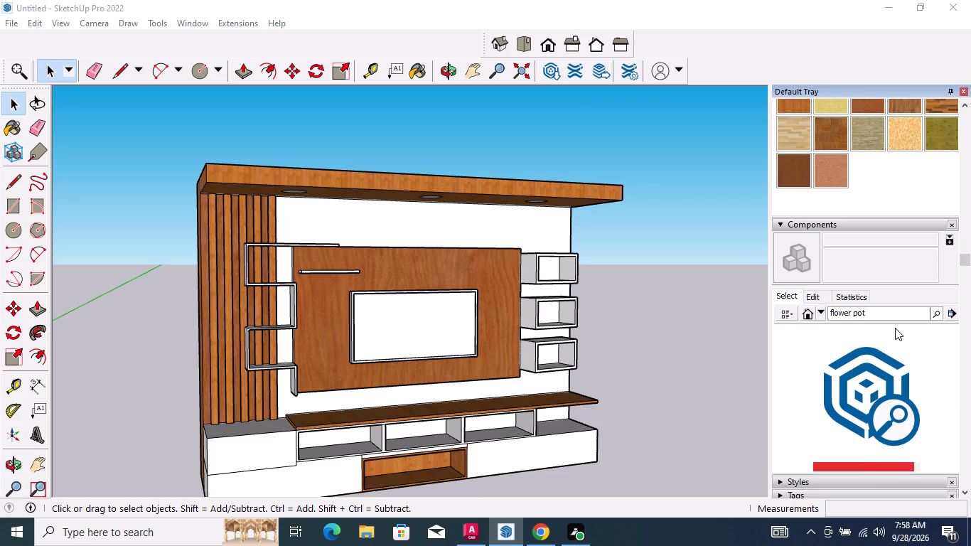
# Browse the flower pot results and open the Flower Pot collection showing two dark pots.
pyautogui.scroll(-5, 854, 367)
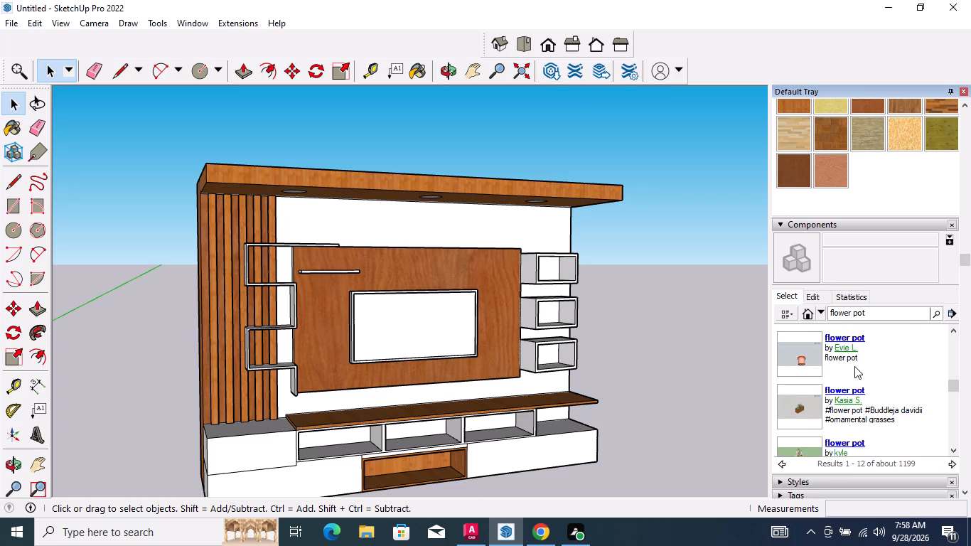
pyautogui.scroll(-1, 854, 366)
pyautogui.scroll(2, 810, 355)
pyautogui.scroll(-6, 808, 358)
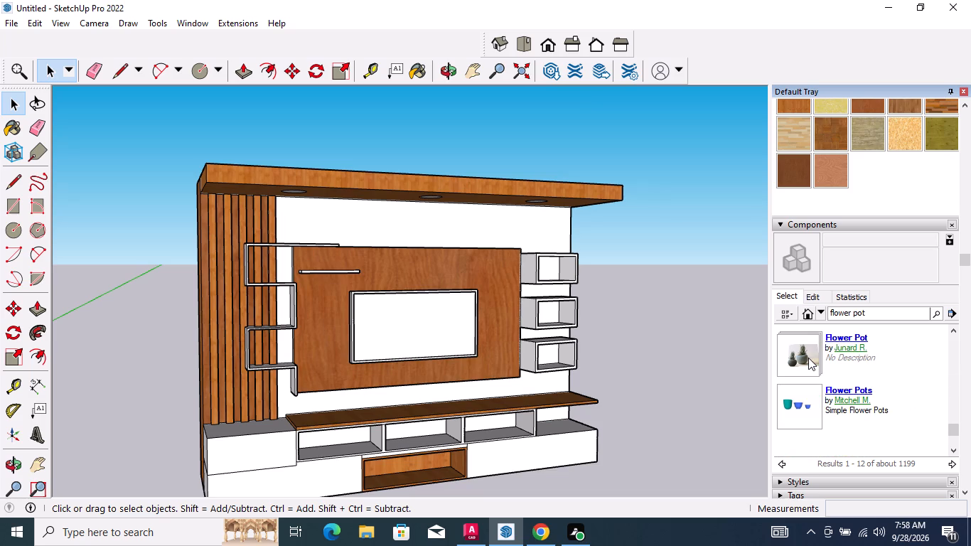
pyautogui.click(810, 366)
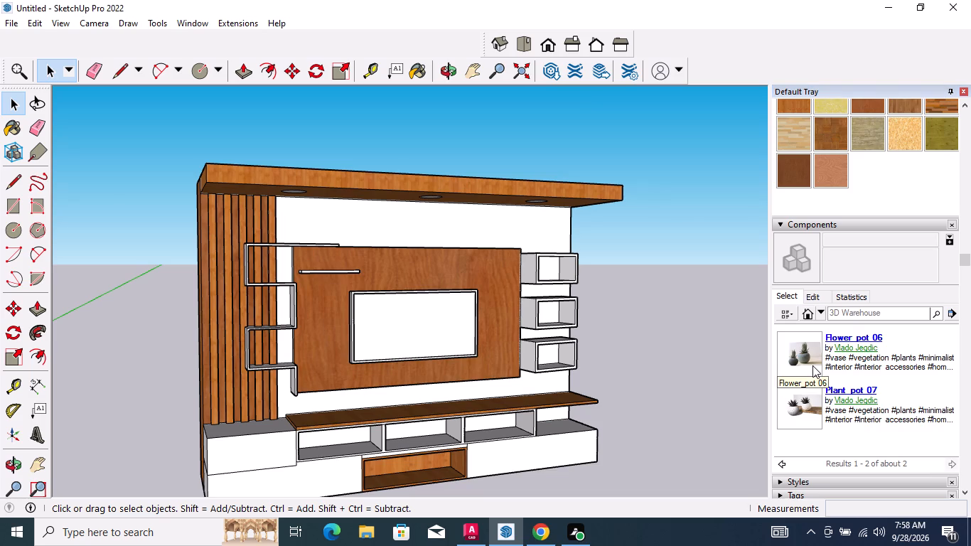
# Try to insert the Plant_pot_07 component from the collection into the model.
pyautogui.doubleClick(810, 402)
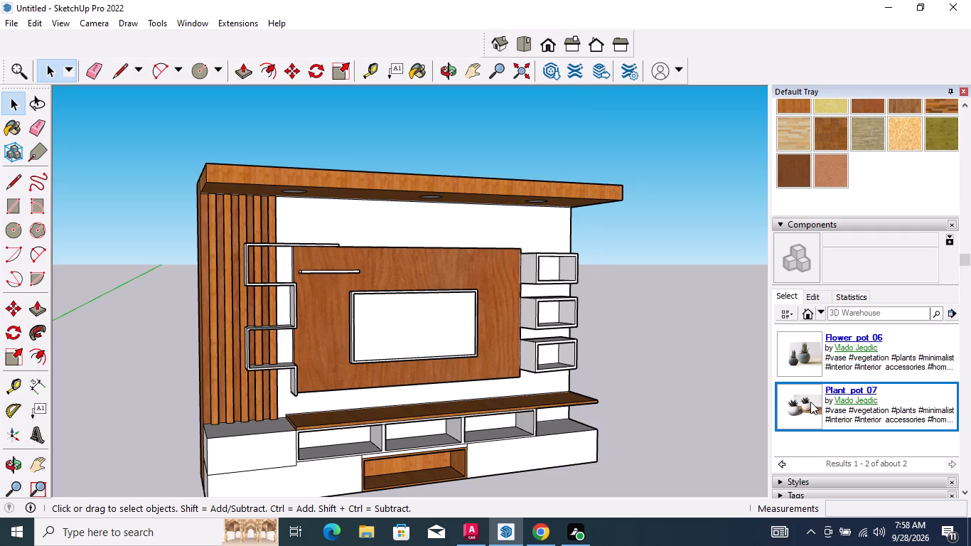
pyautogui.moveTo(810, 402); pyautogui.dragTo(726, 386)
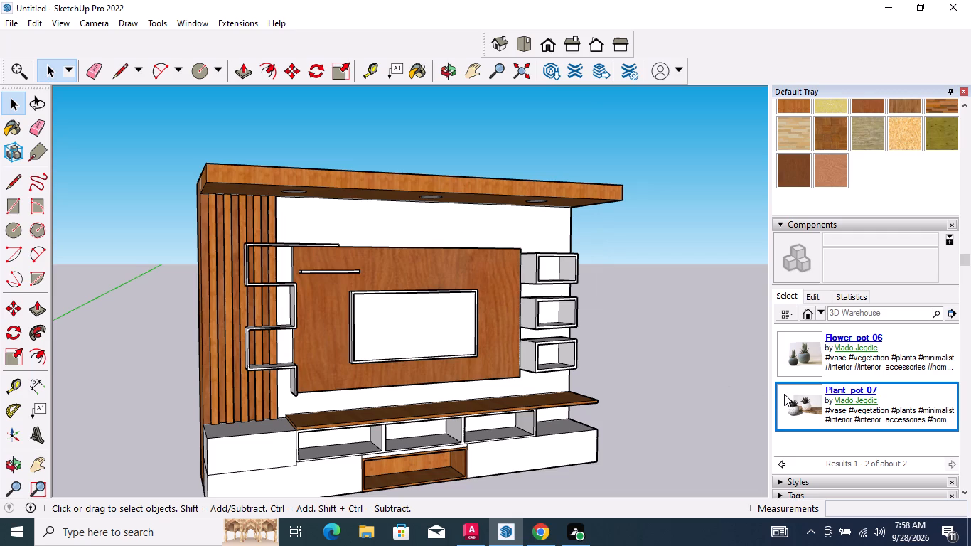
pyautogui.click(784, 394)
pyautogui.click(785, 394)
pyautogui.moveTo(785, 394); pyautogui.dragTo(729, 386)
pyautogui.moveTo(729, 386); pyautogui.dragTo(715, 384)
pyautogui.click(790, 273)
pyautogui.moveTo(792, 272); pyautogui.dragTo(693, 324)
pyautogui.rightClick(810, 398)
# Paint the framed TV with the black Color M09 from the Colors collection.
pyautogui.scroll(1, 852, 193)
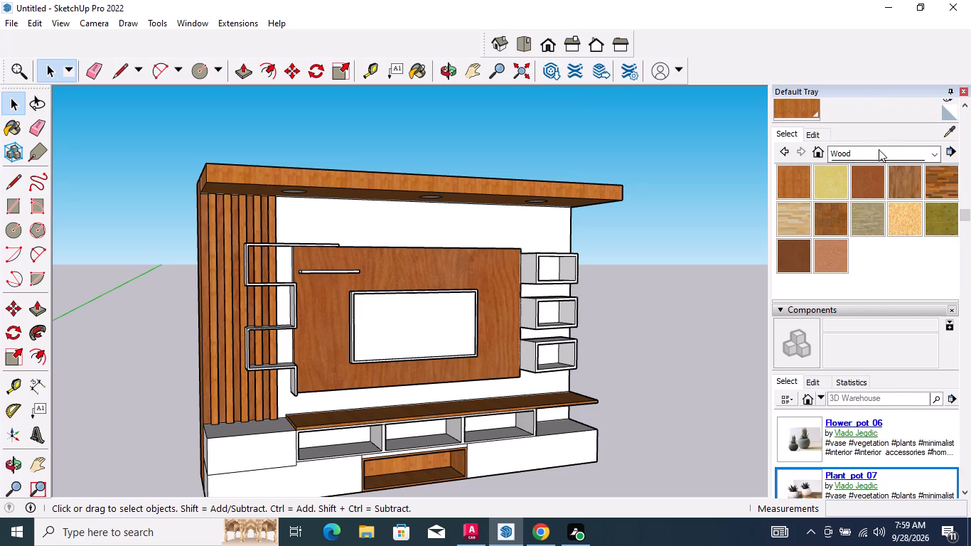
pyautogui.click(879, 151)
pyautogui.click(881, 199)
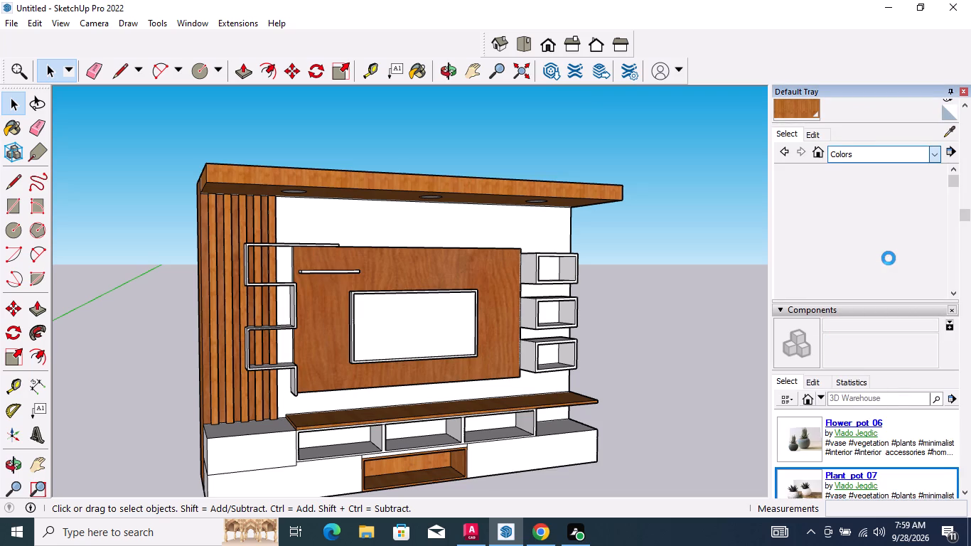
pyautogui.scroll(-9, 889, 255)
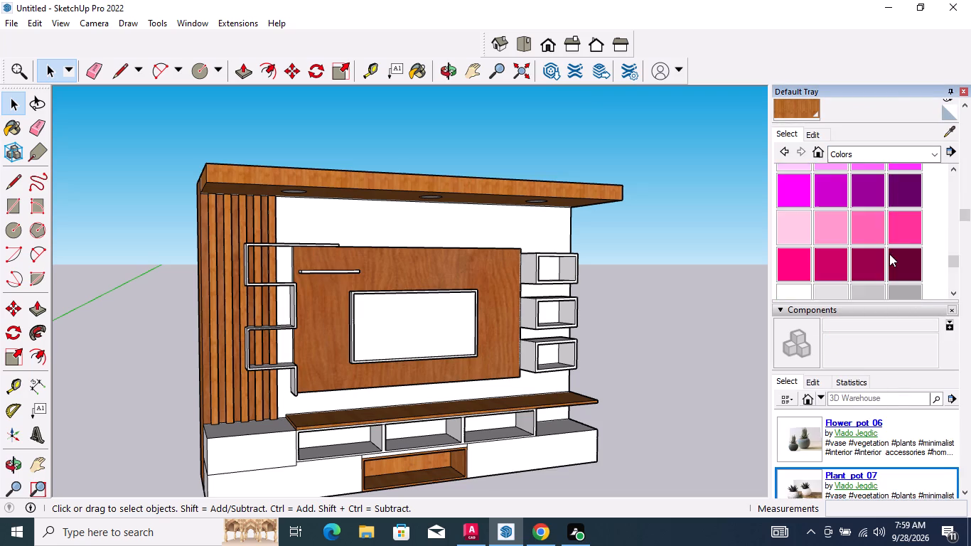
pyautogui.scroll(-8, 889, 254)
pyautogui.scroll(3, 891, 246)
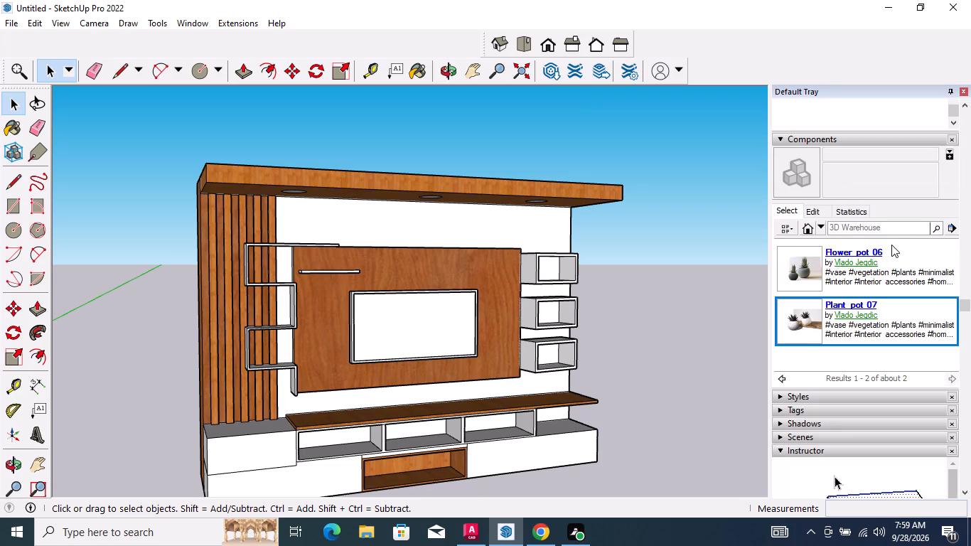
pyautogui.scroll(1, 889, 208)
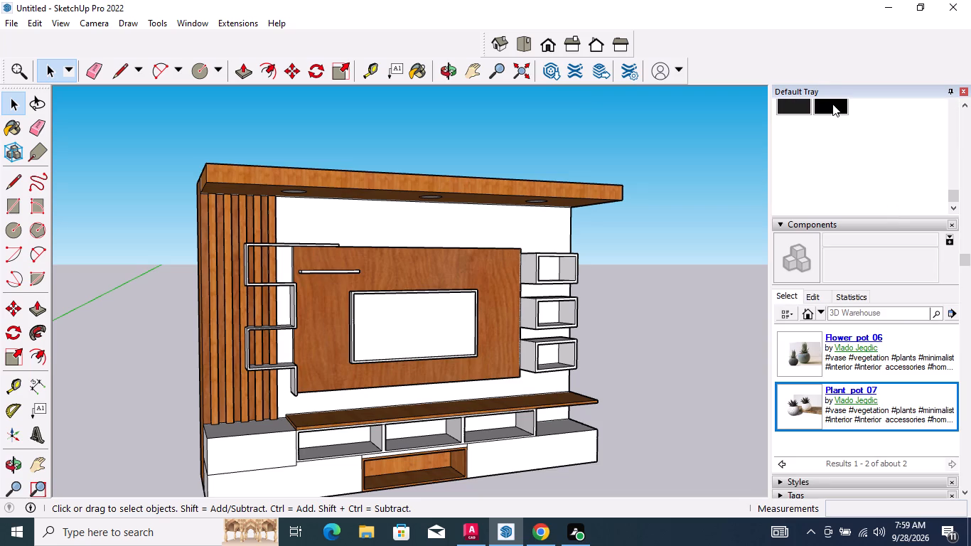
pyautogui.click(832, 103)
pyautogui.click(438, 311)
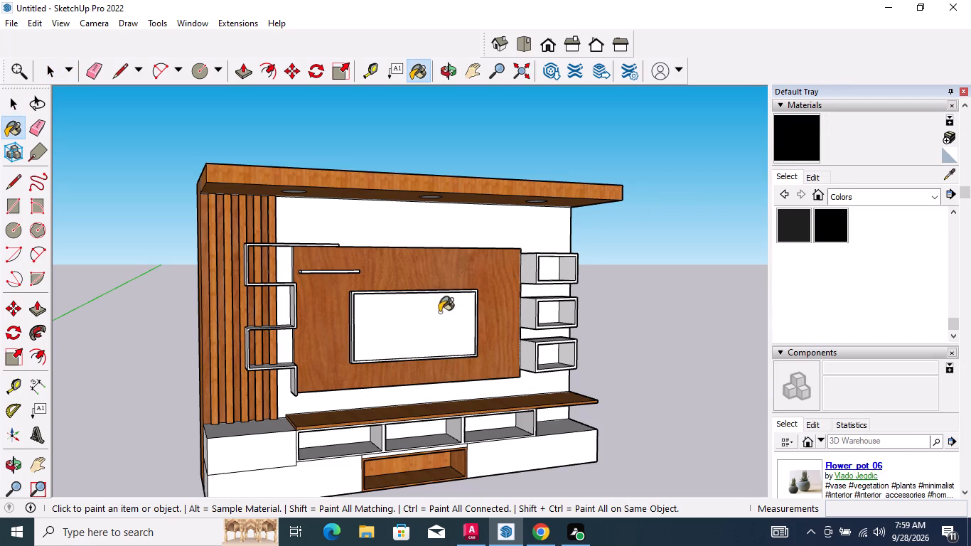
pyautogui.scroll(9, 395, 328)
pyautogui.middleClick(406, 331)
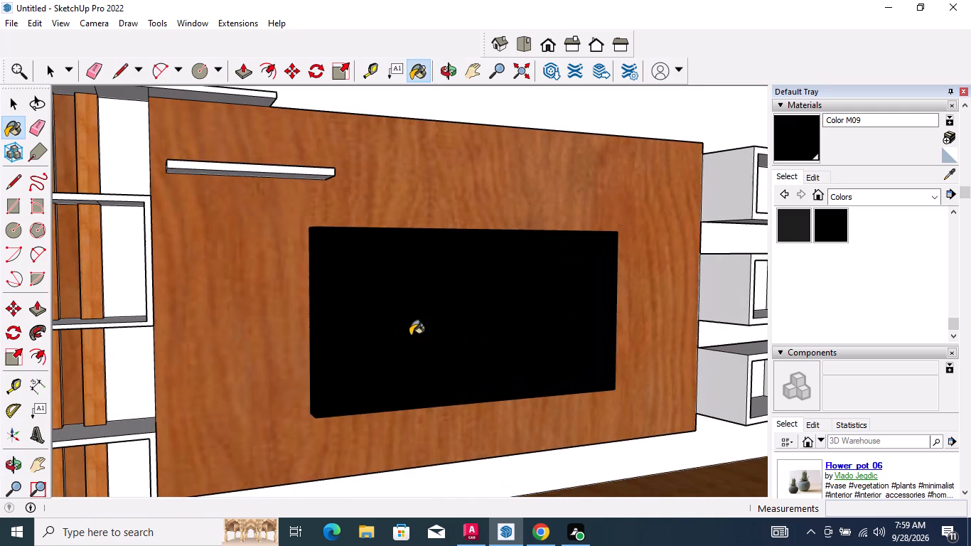
pyautogui.press('space')
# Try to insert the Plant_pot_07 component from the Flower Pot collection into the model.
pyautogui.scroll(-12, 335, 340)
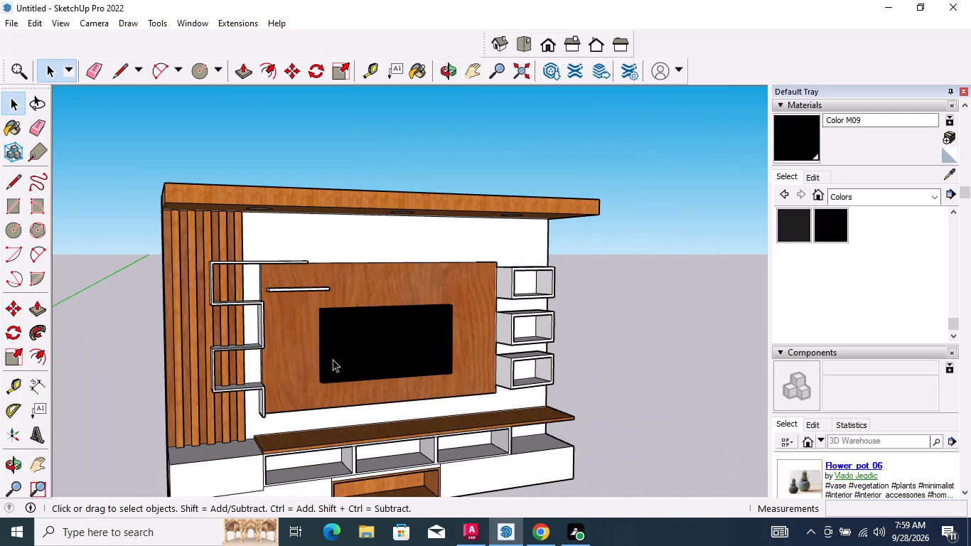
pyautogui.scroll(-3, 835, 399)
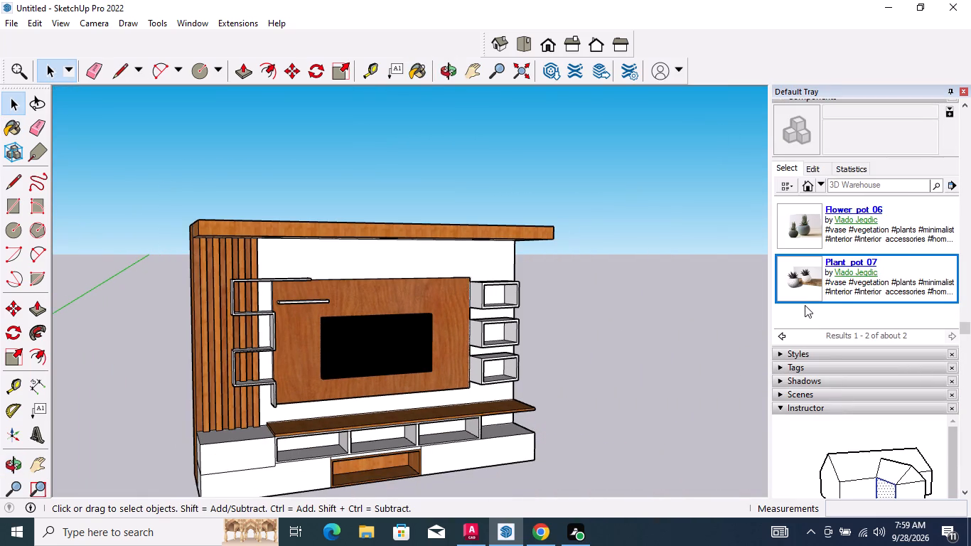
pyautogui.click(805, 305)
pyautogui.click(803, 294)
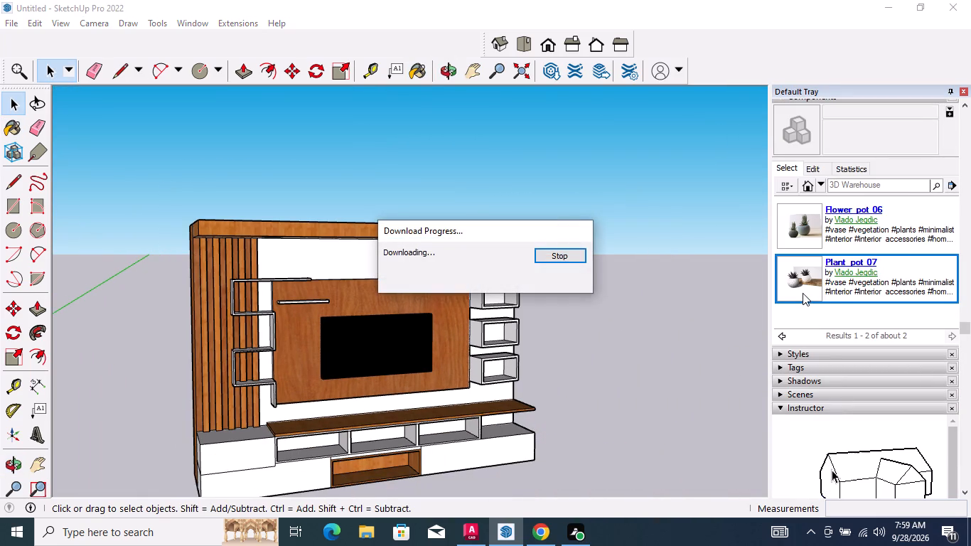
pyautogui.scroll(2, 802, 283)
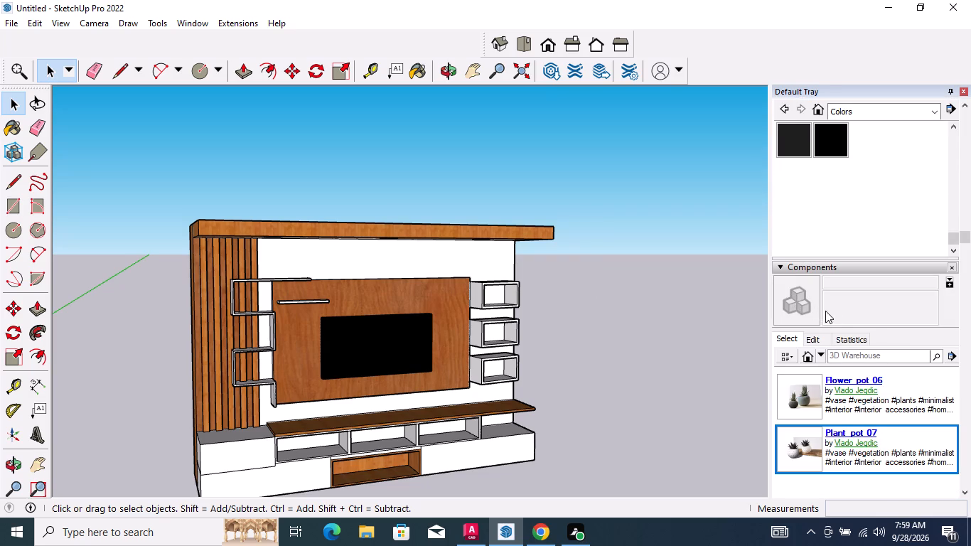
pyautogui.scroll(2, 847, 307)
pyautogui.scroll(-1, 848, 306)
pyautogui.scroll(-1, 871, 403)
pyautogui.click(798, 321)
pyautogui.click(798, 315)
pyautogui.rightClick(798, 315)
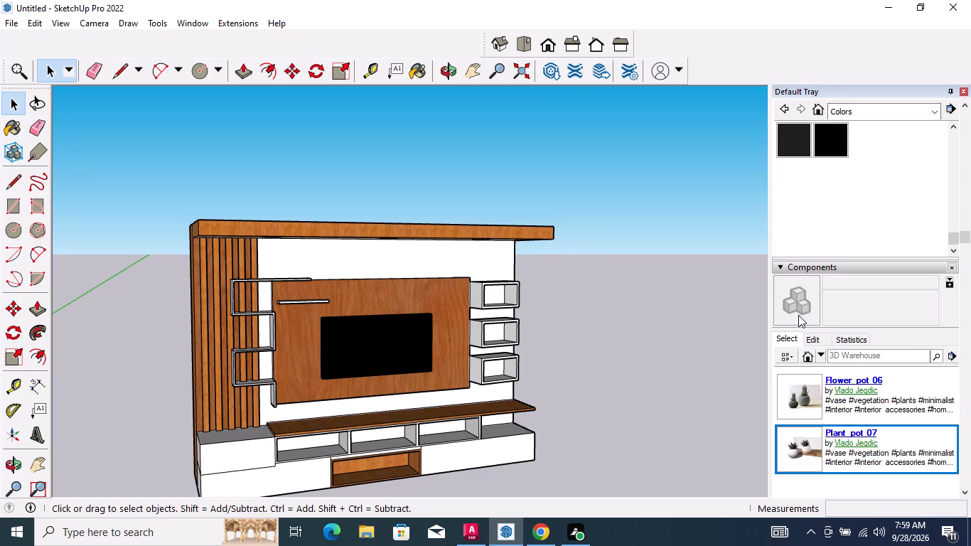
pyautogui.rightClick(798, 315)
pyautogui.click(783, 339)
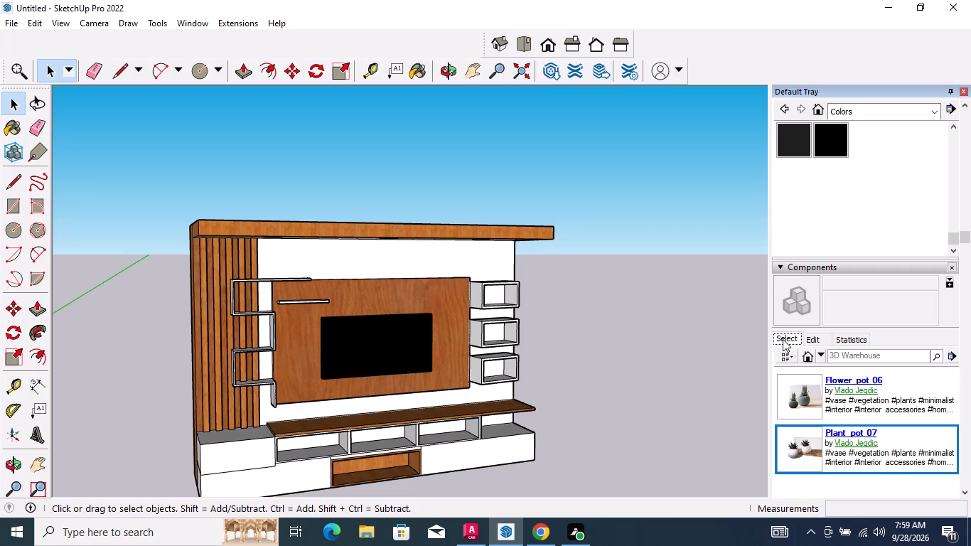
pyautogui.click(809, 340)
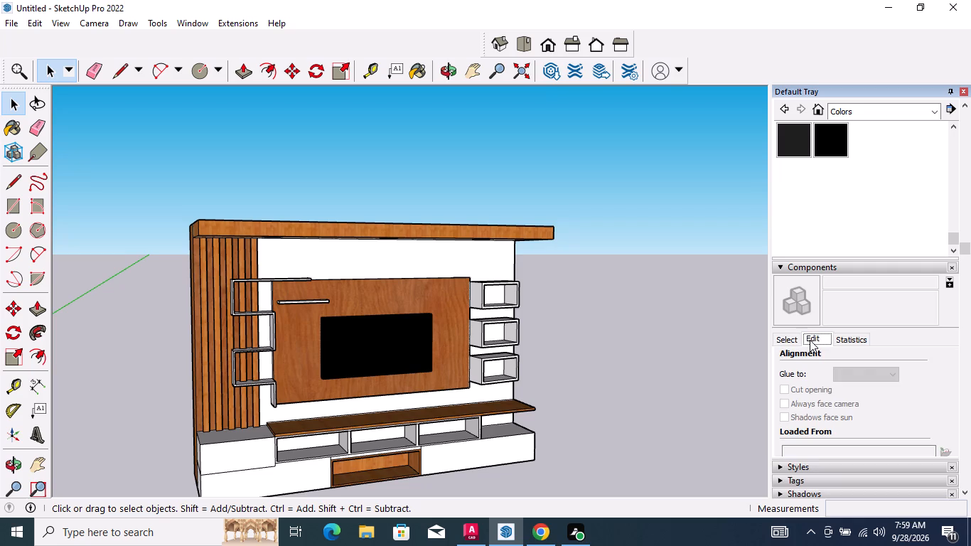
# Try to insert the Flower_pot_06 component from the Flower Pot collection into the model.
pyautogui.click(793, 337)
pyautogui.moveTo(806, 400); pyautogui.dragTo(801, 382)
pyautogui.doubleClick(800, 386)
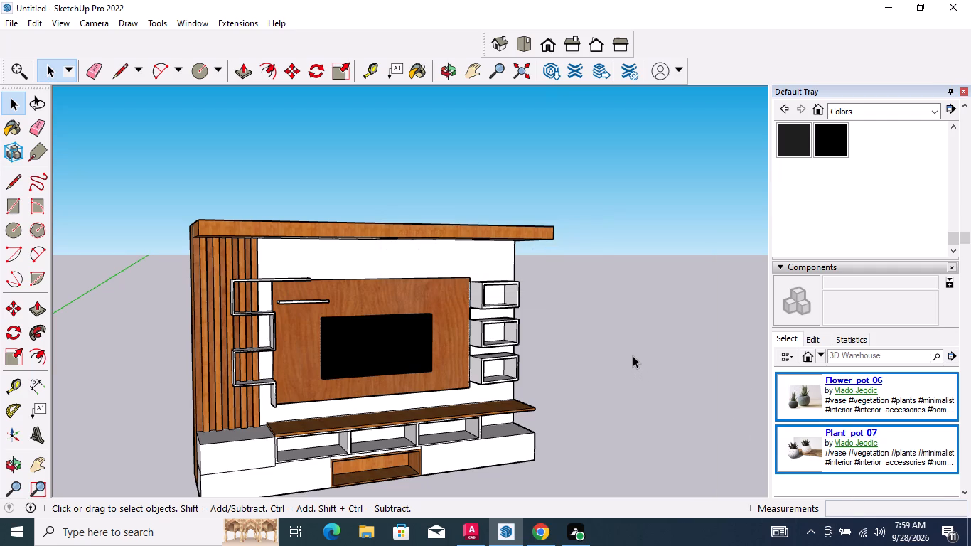
# Start saving the model in the Documents folder with the file name Modern Wooden TV Unit.
pyautogui.hotkey('ctrl', 's')
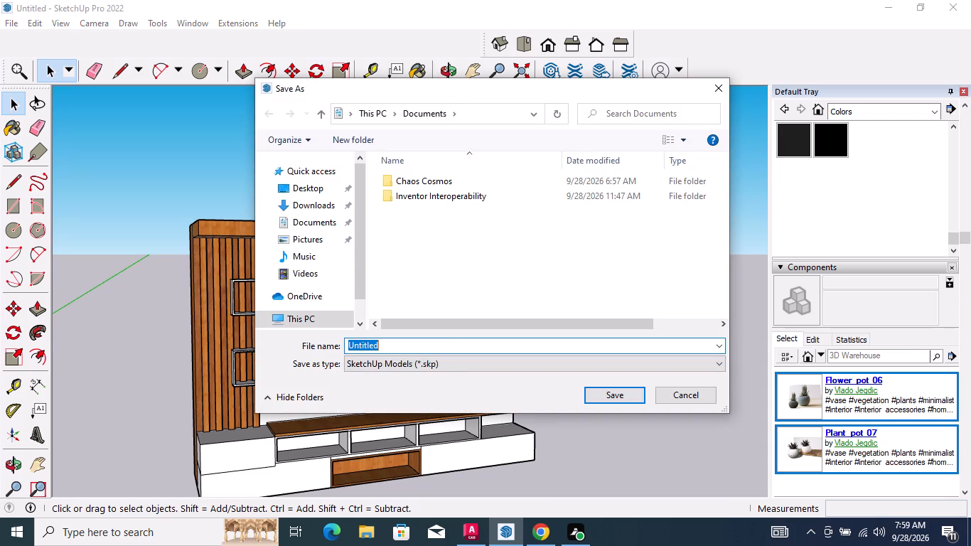
pyautogui.scroll(3, 382, 338)
pyautogui.press('BackSpace')
pyautogui.press('BackSpace')
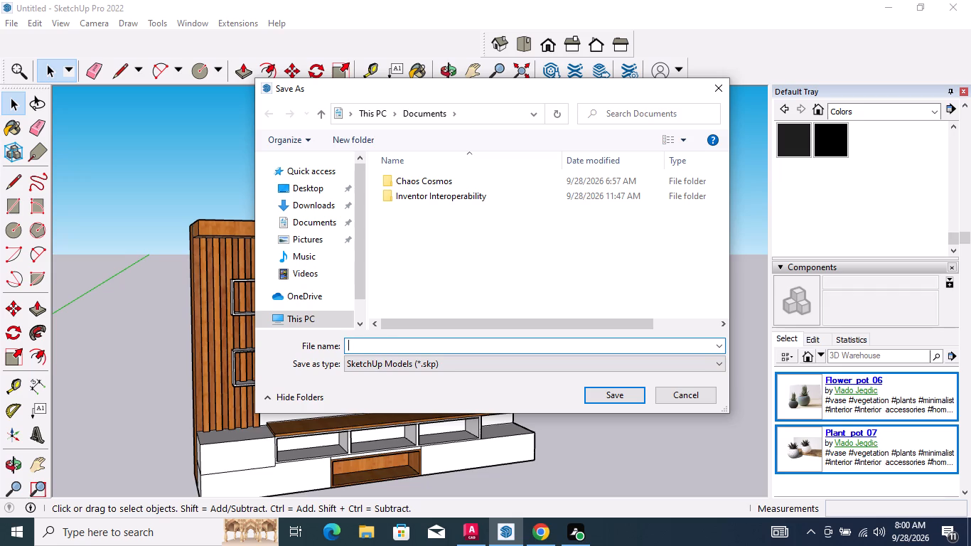
pyautogui.press('m')
pyautogui.write('odern')
pyautogui.press('space')
pyautogui.write('ooden')
pyautogui.press('space')
pyautogui.press('t')
pyautogui.press('v')
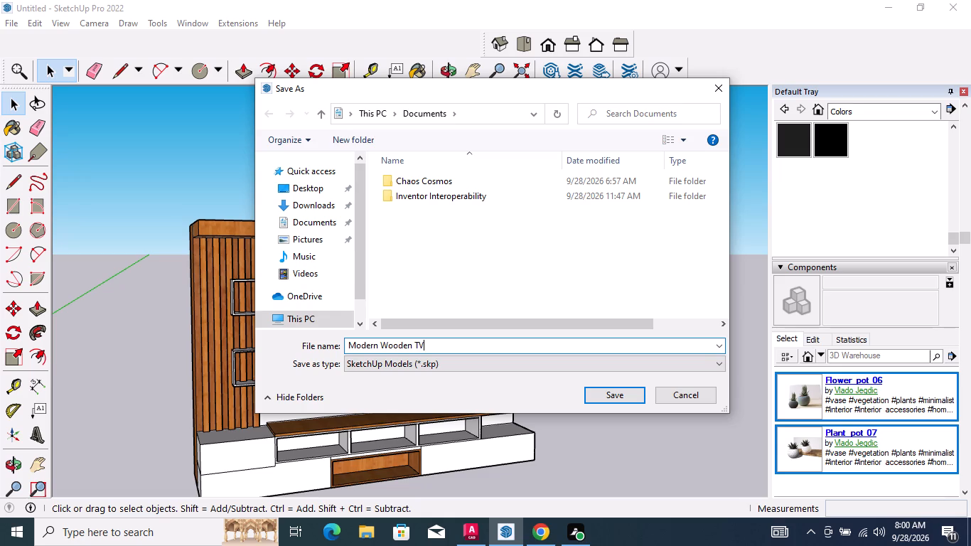
pyautogui.press('space')
pyautogui.write('U')
pyautogui.write('nit')
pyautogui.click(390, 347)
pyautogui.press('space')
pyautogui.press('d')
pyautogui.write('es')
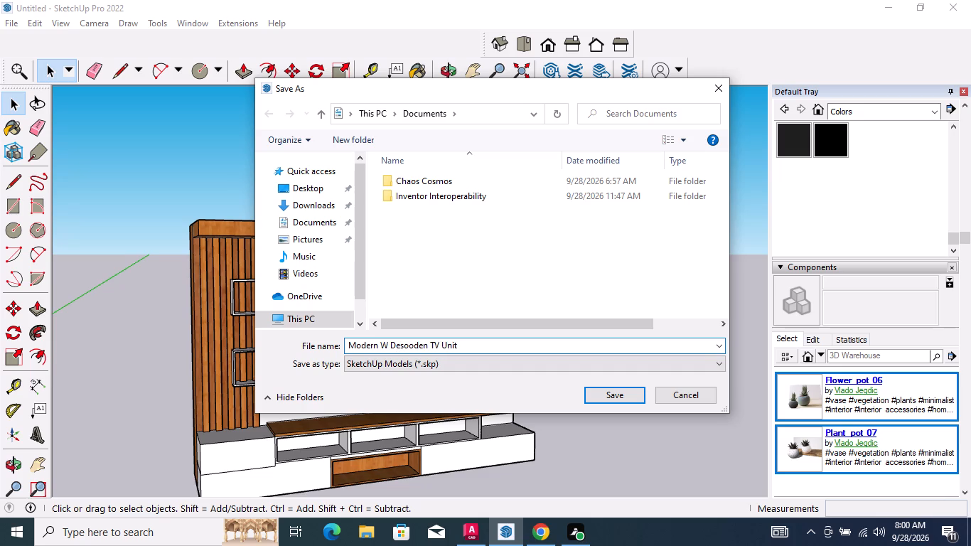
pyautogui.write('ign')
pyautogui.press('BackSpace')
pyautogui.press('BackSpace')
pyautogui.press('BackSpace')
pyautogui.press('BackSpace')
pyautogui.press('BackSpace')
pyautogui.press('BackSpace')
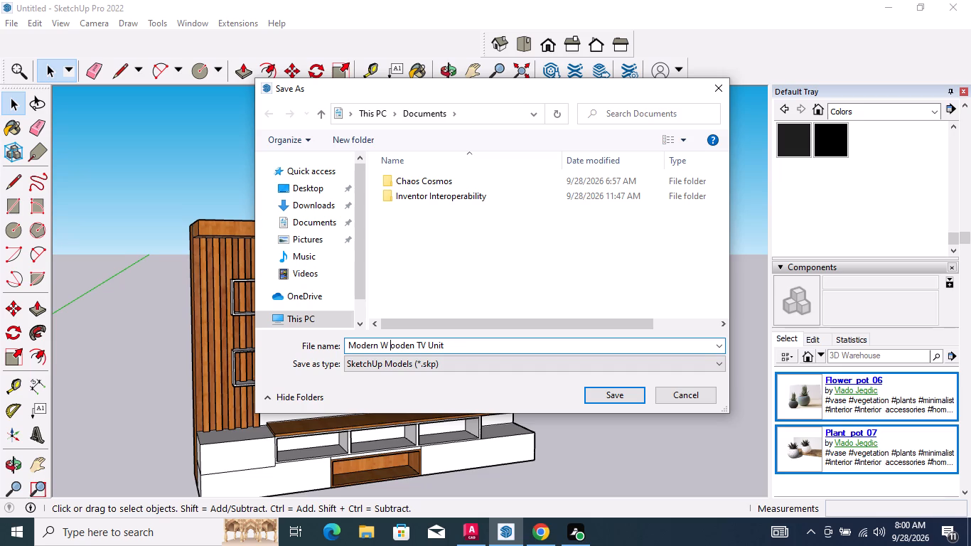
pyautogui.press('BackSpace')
# Append the word Design to the end of the file name and save the SketchUp model.
pyautogui.click(441, 346)
pyautogui.press('space')
pyautogui.press('d')
pyautogui.write('es')
pyautogui.write('ign')
pyautogui.click(601, 395)
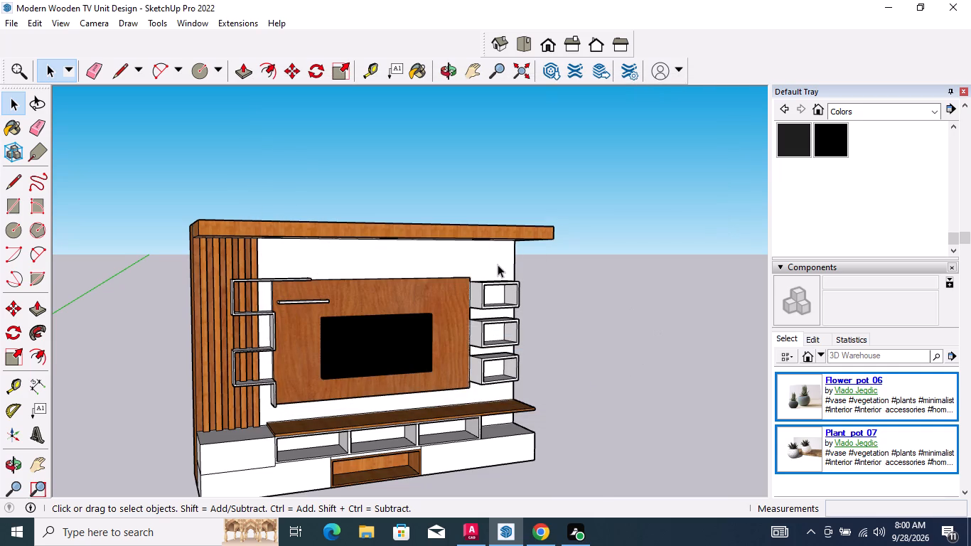
# Draw a rectangle about 10" by 4 3/4" on the floor of the base's middle open compartment.
pyautogui.scroll(-1, 493, 279)
pyautogui.moveTo(476, 284); pyautogui.dragTo(496, 173, button='middle')
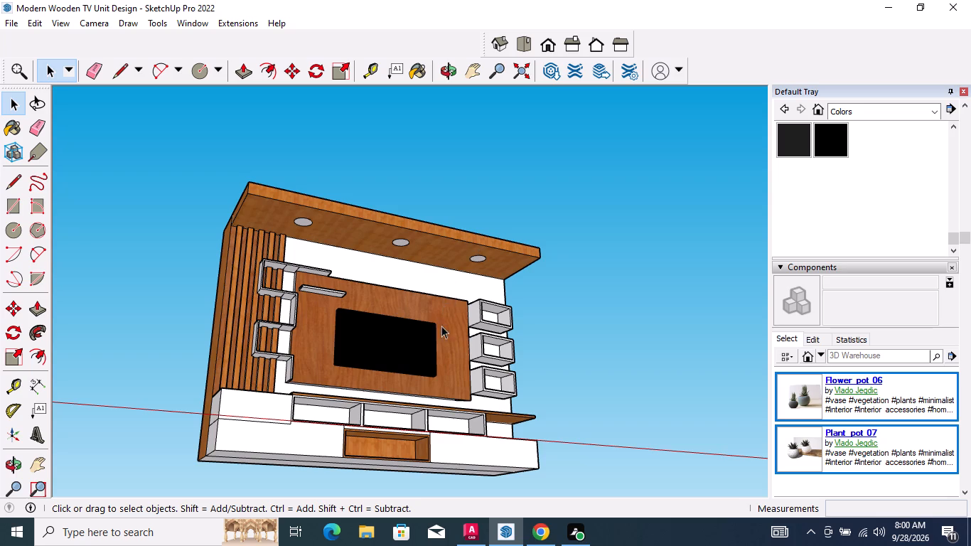
pyautogui.moveTo(441, 328); pyautogui.dragTo(406, 408, button='middle')
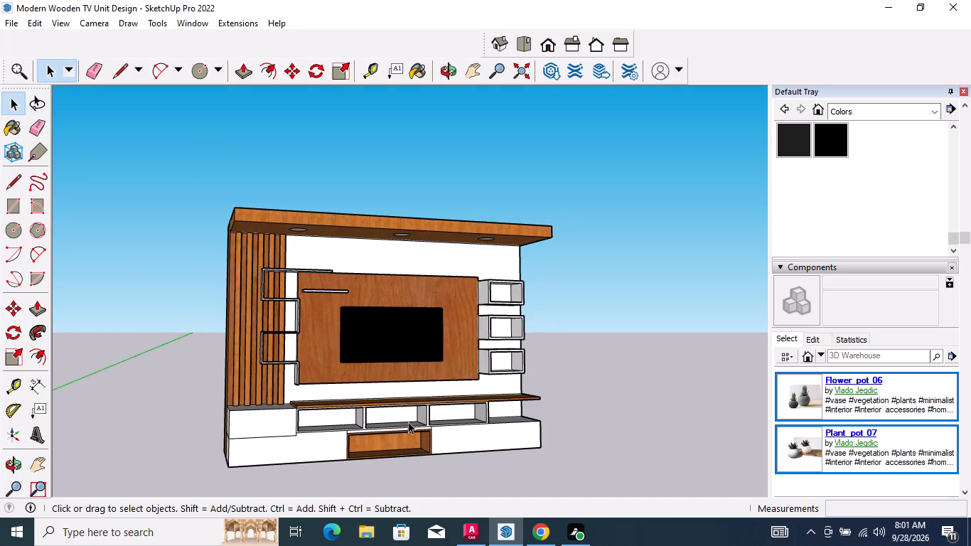
pyautogui.scroll(6, 365, 407)
pyautogui.moveTo(396, 432); pyautogui.dragTo(396, 459, button='middle')
pyautogui.scroll(4, 407, 426)
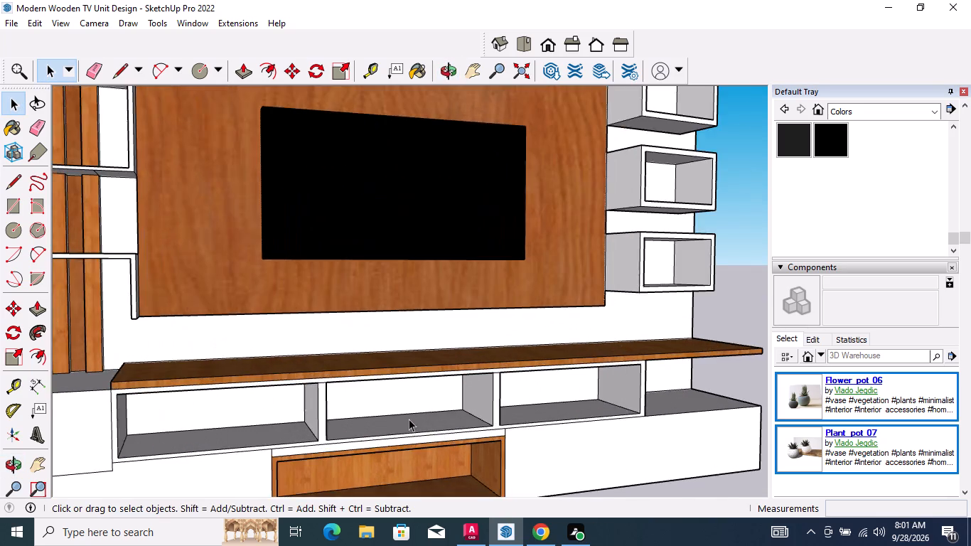
pyautogui.scroll(2, 409, 419)
pyautogui.moveTo(13, 200); pyautogui.dragTo(14, 210)
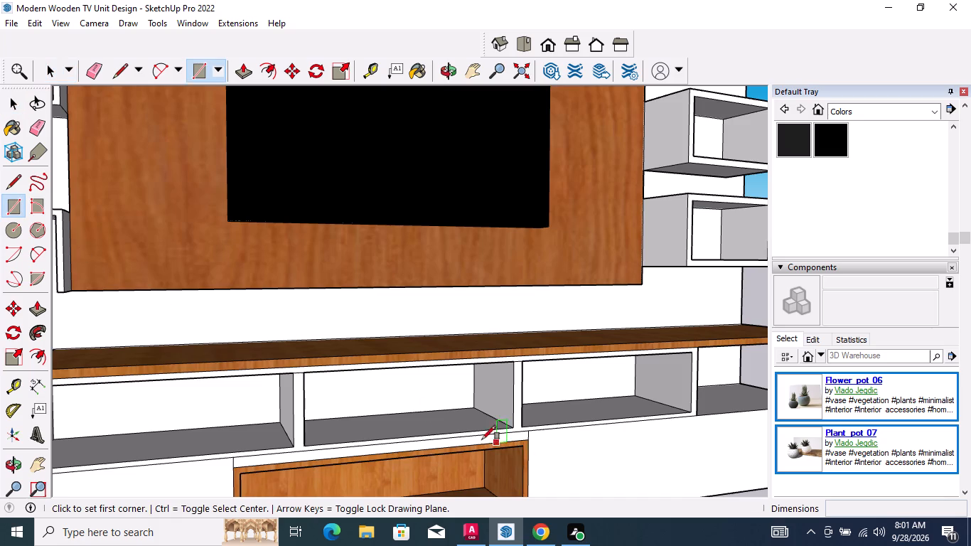
pyautogui.scroll(3, 422, 412)
pyautogui.moveTo(312, 429); pyautogui.dragTo(321, 430)
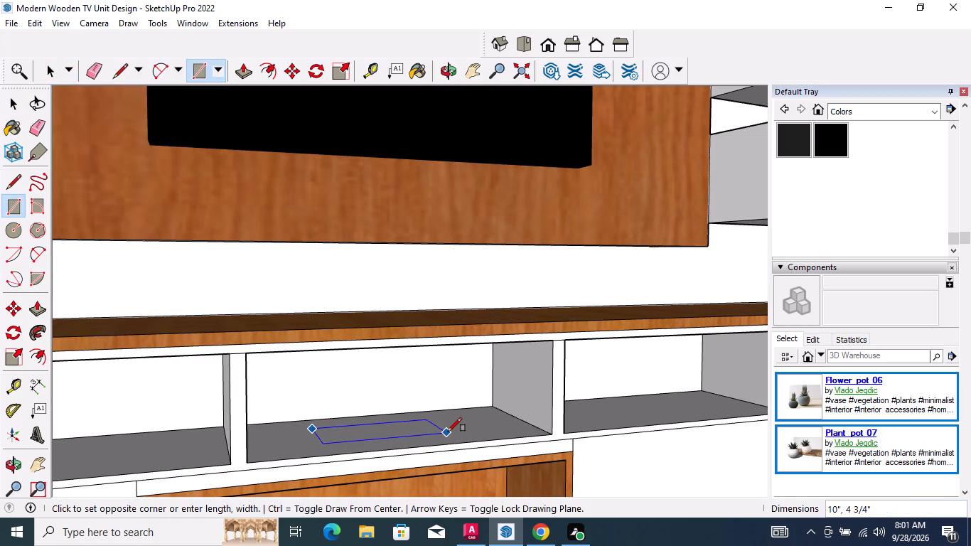
pyautogui.click(448, 432)
pyautogui.press('space')
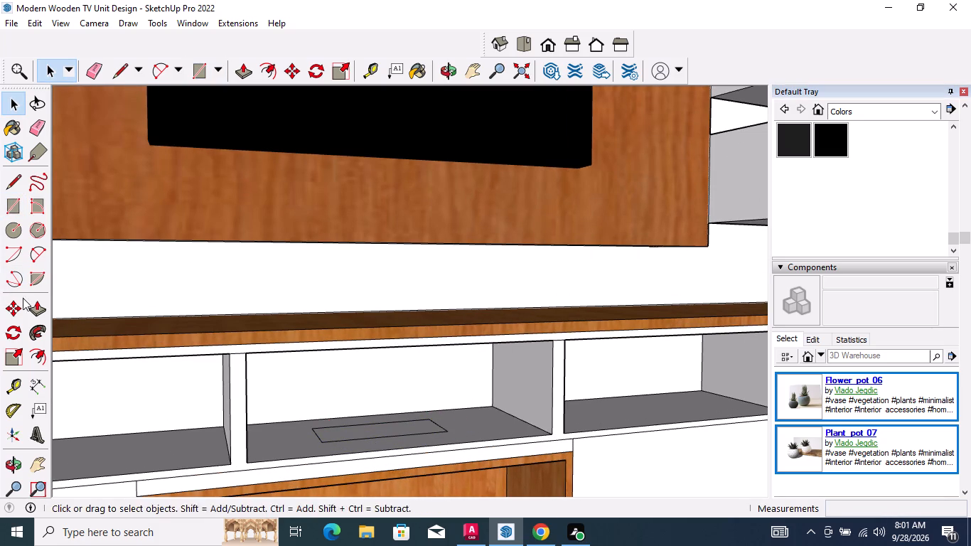
# Push/Pull the small rectangle on the middle compartment's floor upward by about 3/8" into a thin box.
pyautogui.moveTo(35, 306); pyautogui.dragTo(56, 315)
pyautogui.click(37, 312)
pyautogui.click(353, 430)
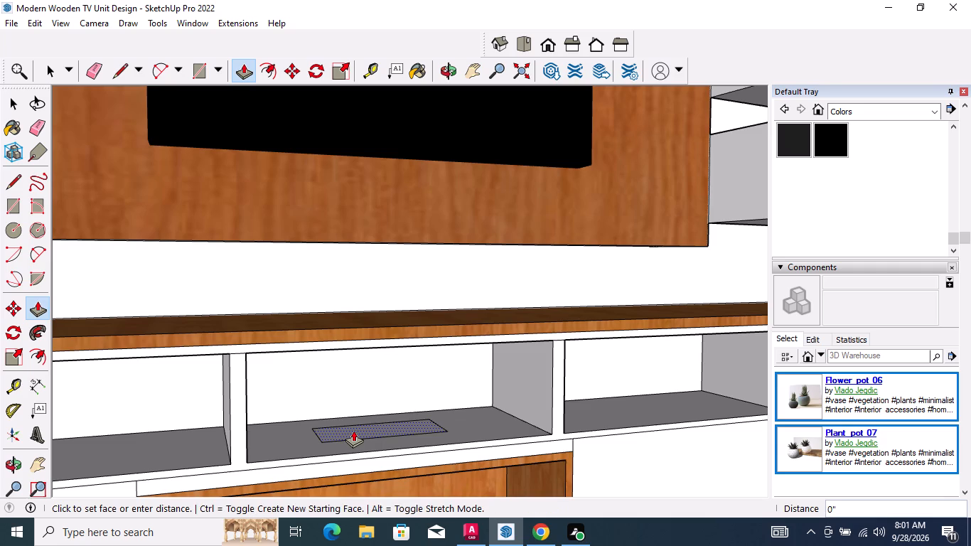
pyautogui.click(354, 426)
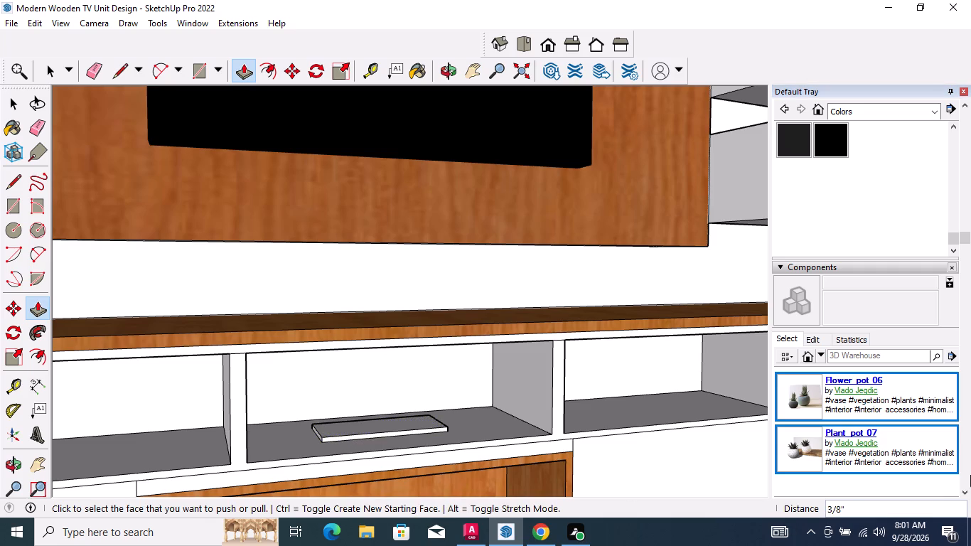
# Paint the top, front and both side faces of the thin box in the middle compartment with black Color M09.
pyautogui.click(832, 149)
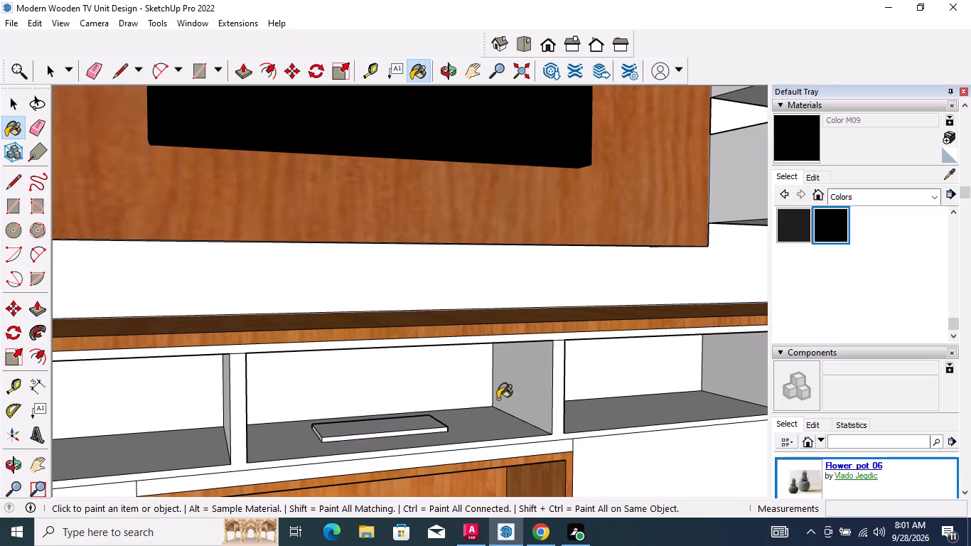
pyautogui.scroll(7, 436, 405)
pyautogui.click(399, 417)
pyautogui.click(398, 432)
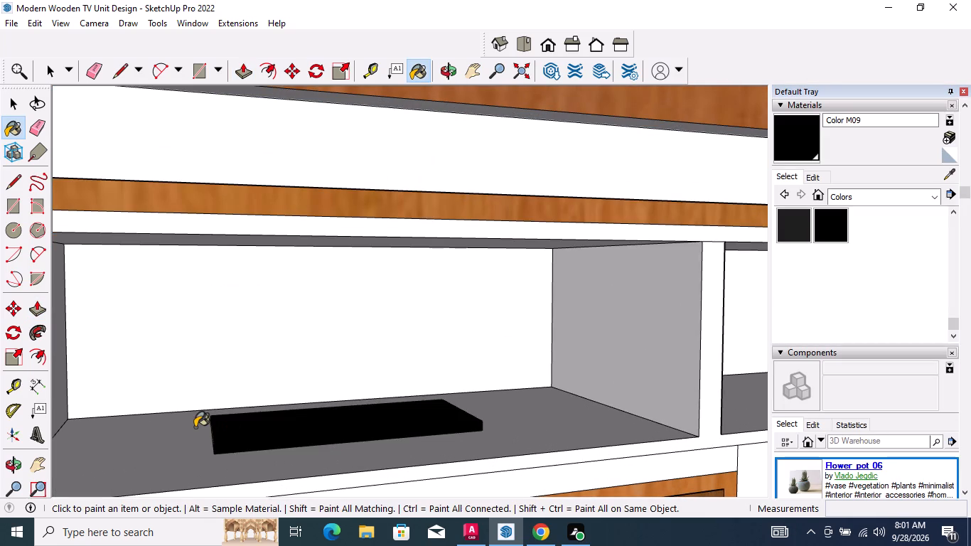
pyautogui.moveTo(195, 429); pyautogui.dragTo(247, 433, button='middle')
pyautogui.click(222, 441)
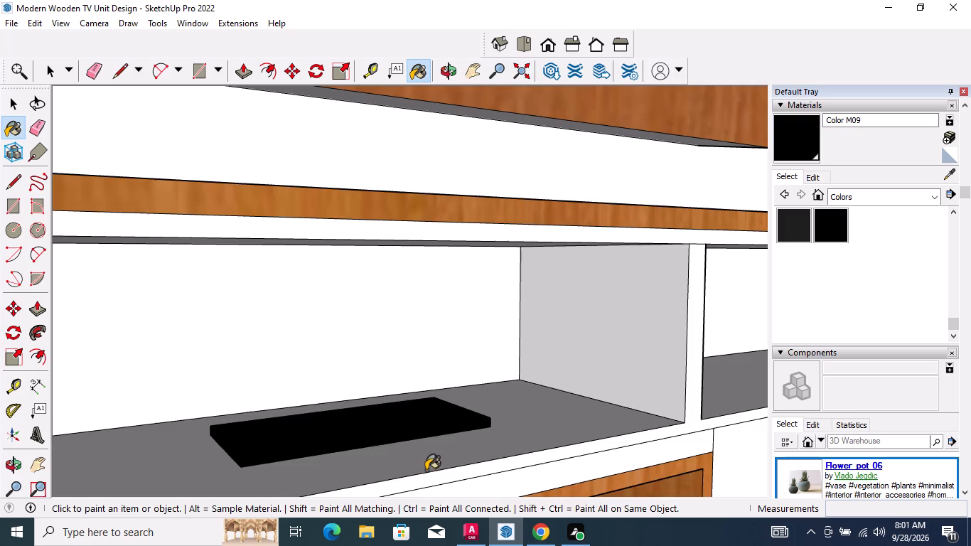
pyautogui.moveTo(426, 470); pyautogui.dragTo(217, 466, button='middle')
pyautogui.scroll(4, 419, 425)
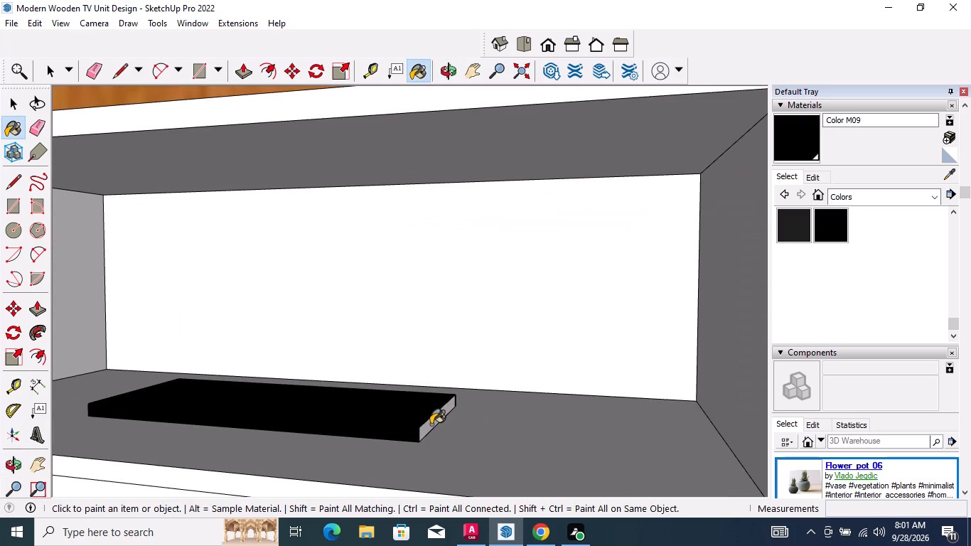
pyautogui.click(431, 424)
pyautogui.press('space')
# Save the TV unit model with the whole unit in view.
pyautogui.scroll(-18, 518, 380)
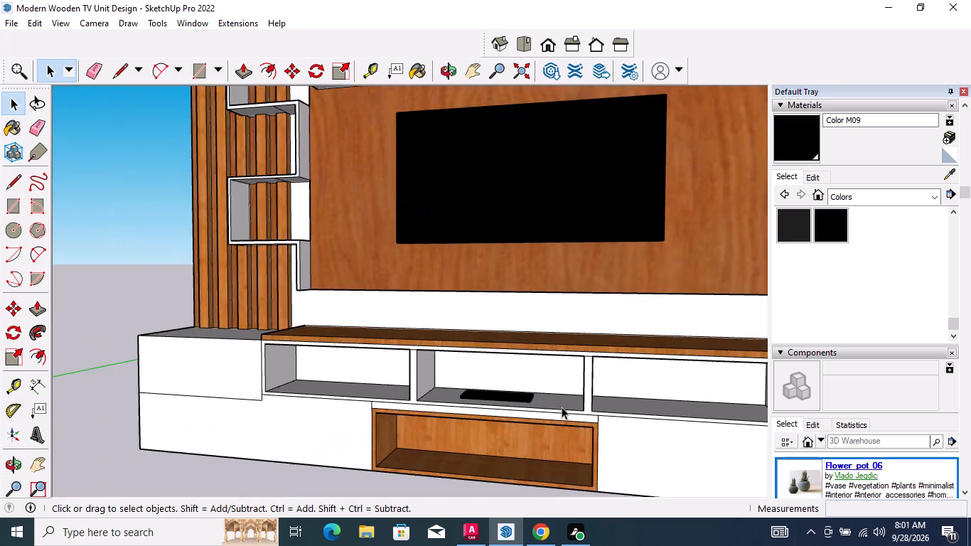
pyautogui.scroll(-10, 562, 407)
pyautogui.moveTo(414, 434); pyautogui.dragTo(555, 417, button='middle')
pyautogui.scroll(4, 562, 389)
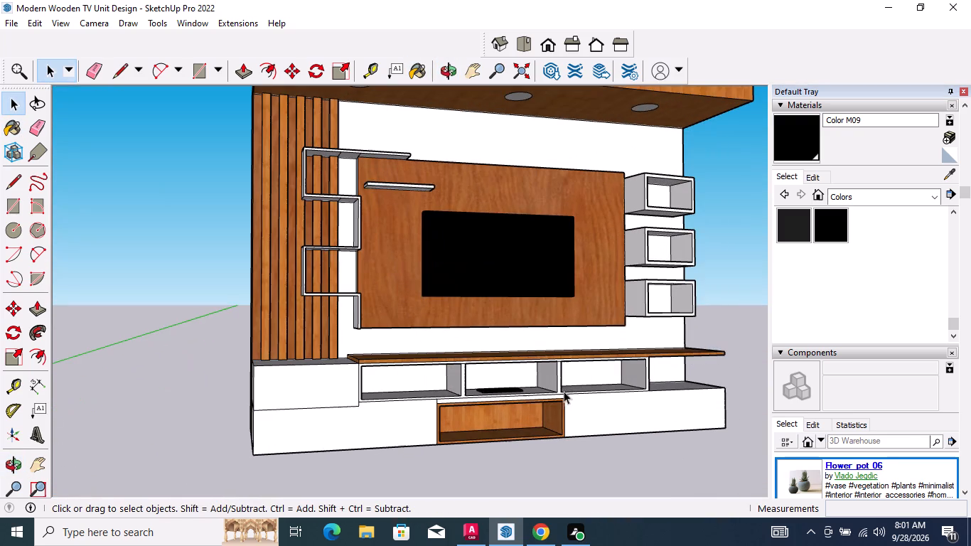
pyautogui.hotkey('ctrl', 's')
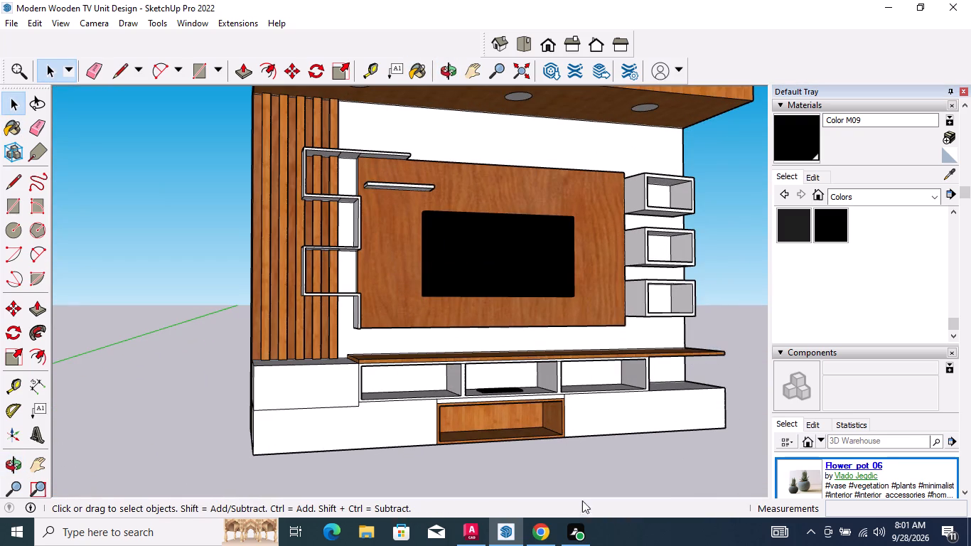